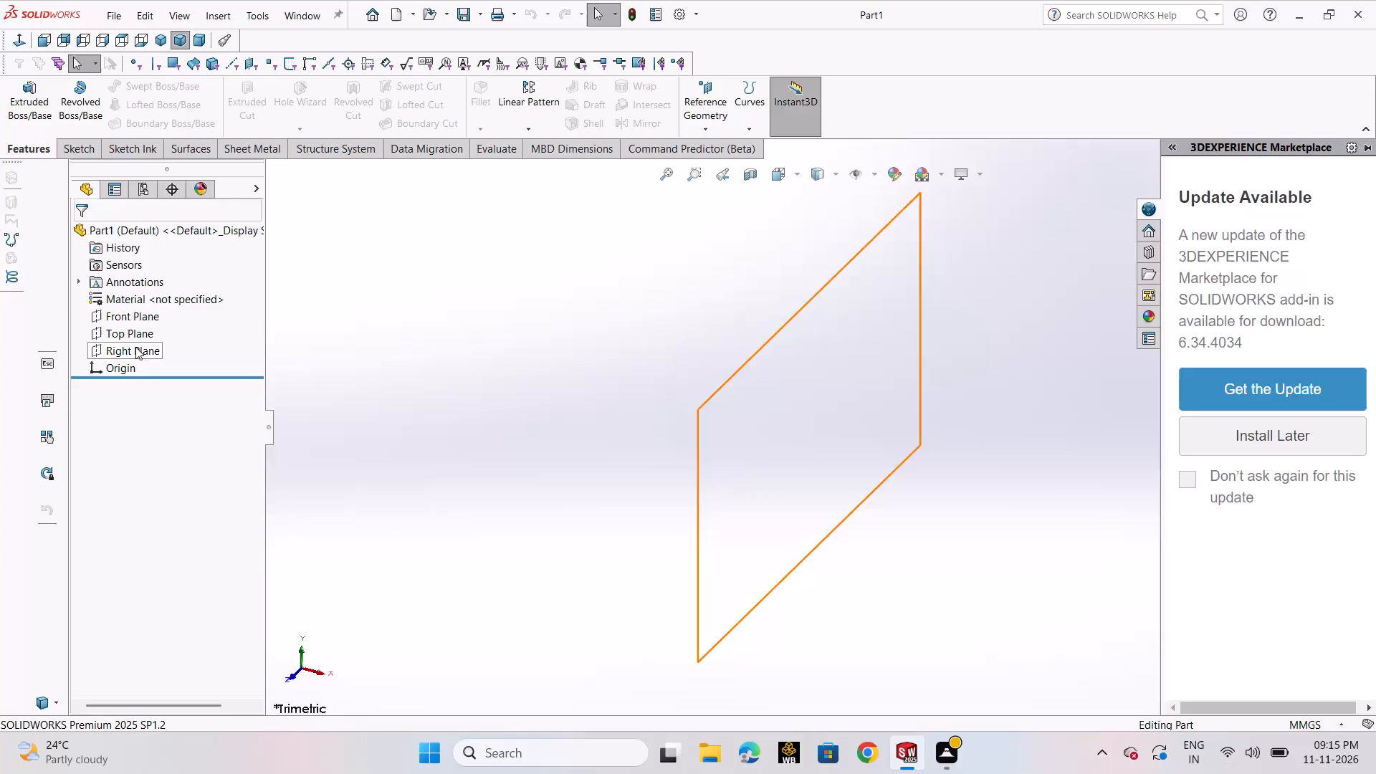
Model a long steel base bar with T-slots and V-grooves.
On the Front Plane, sketch a center rectangle centred on the origin, about 297 mm wide and 98 mm high.
left_click(138, 335)
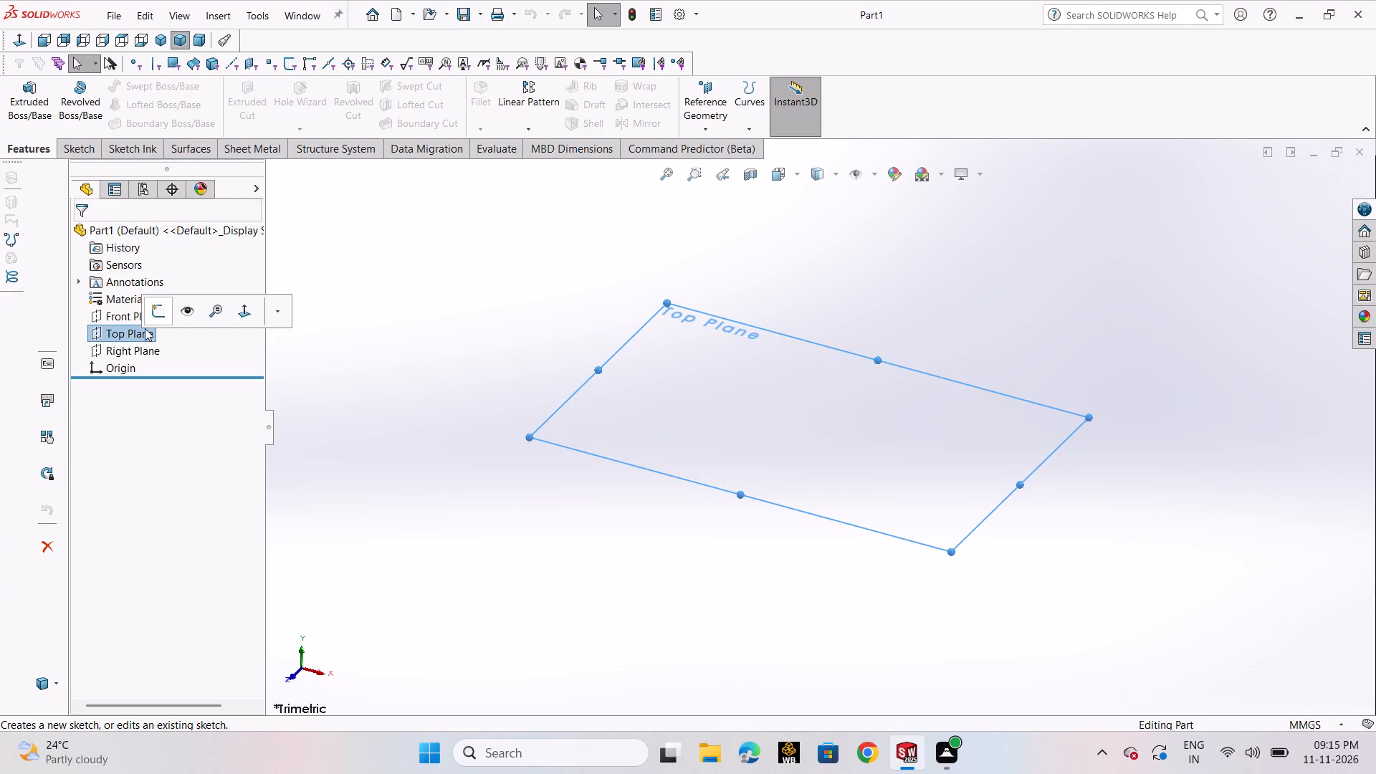
left_click(128, 322)
left_click(145, 304)
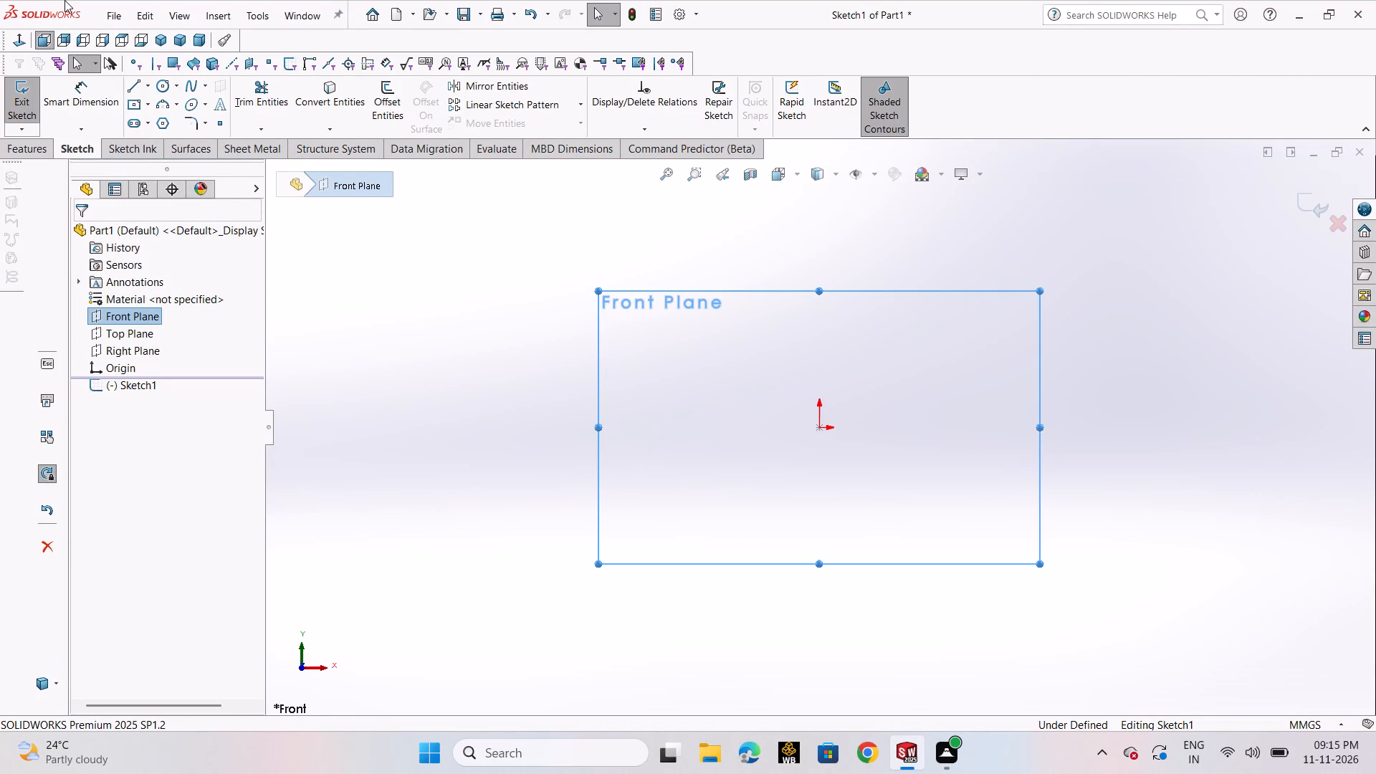
left_click(134, 106)
left_click(148, 137)
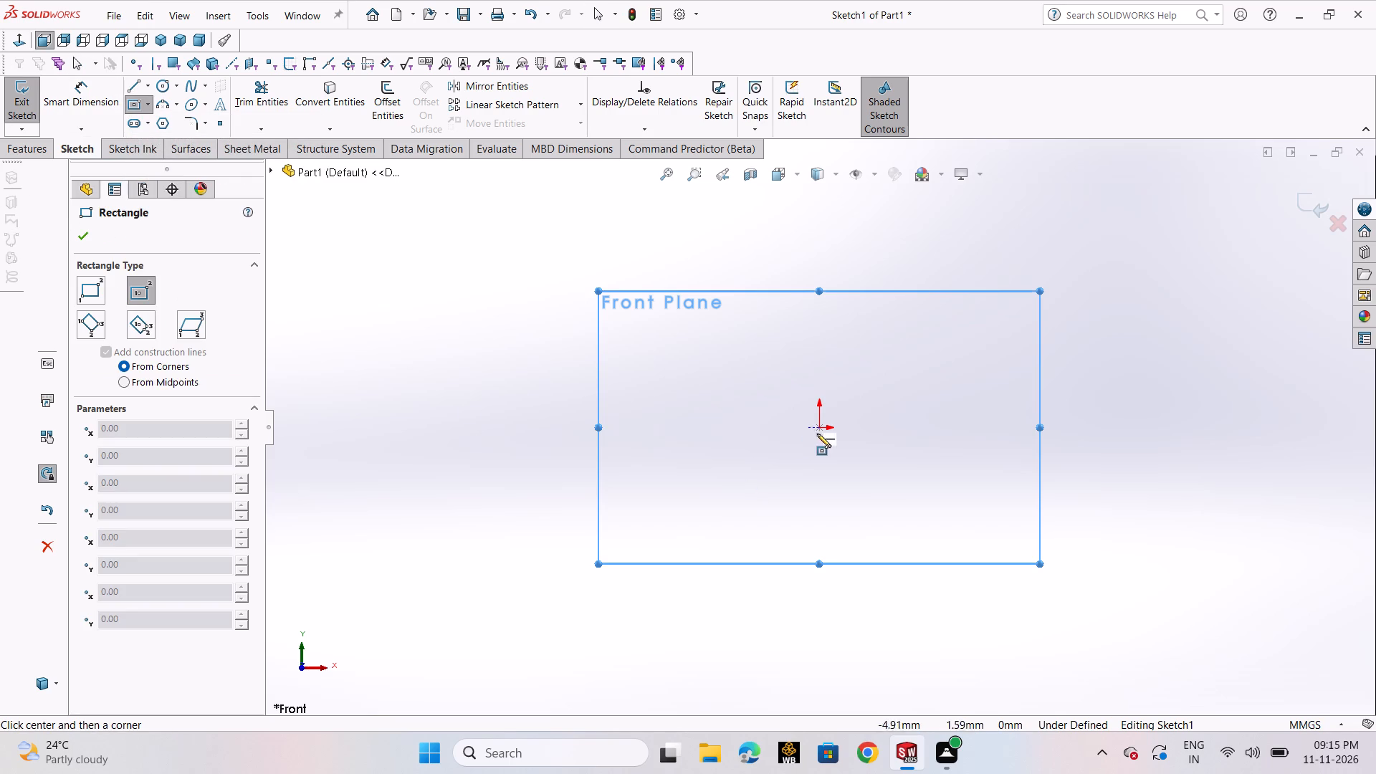
left_click(820, 429)
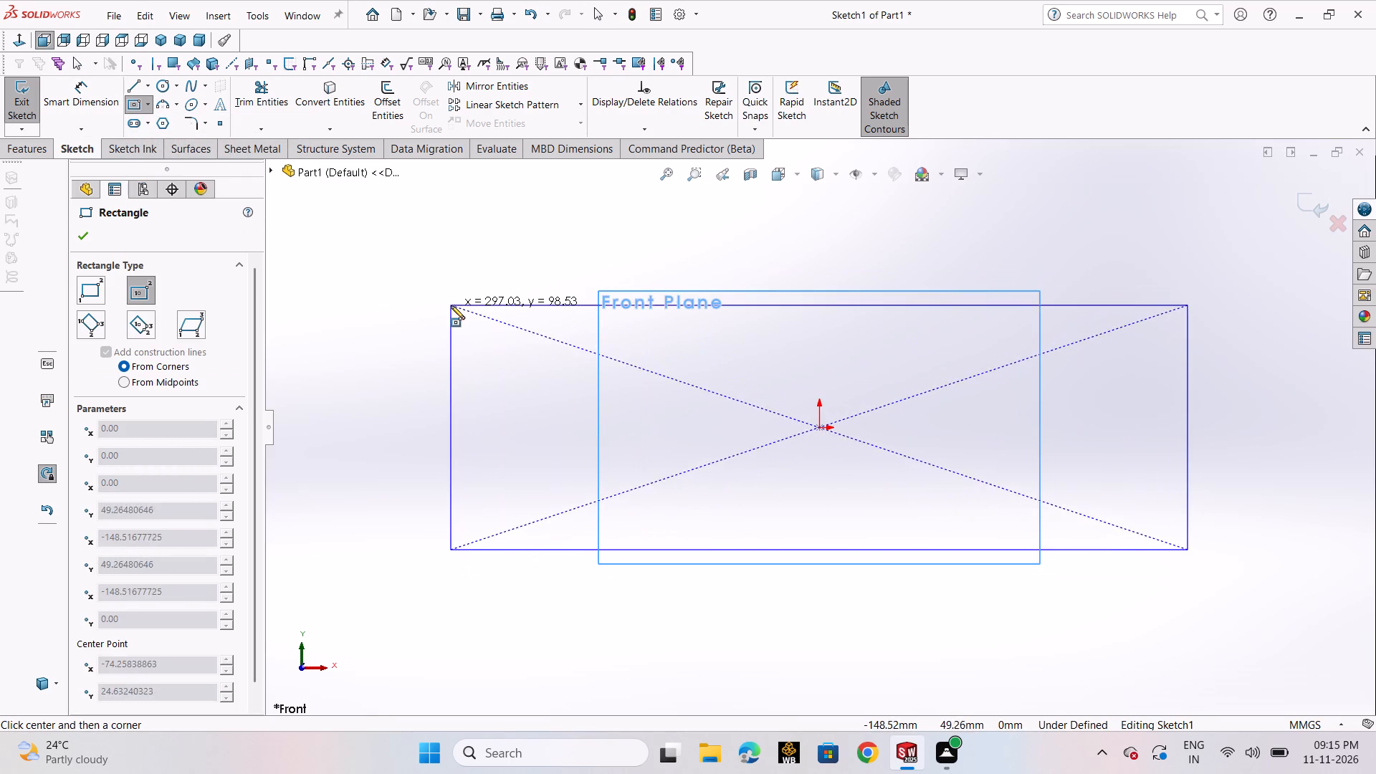
left_click(451, 306)
right_click(449, 306)
left_click(464, 319)
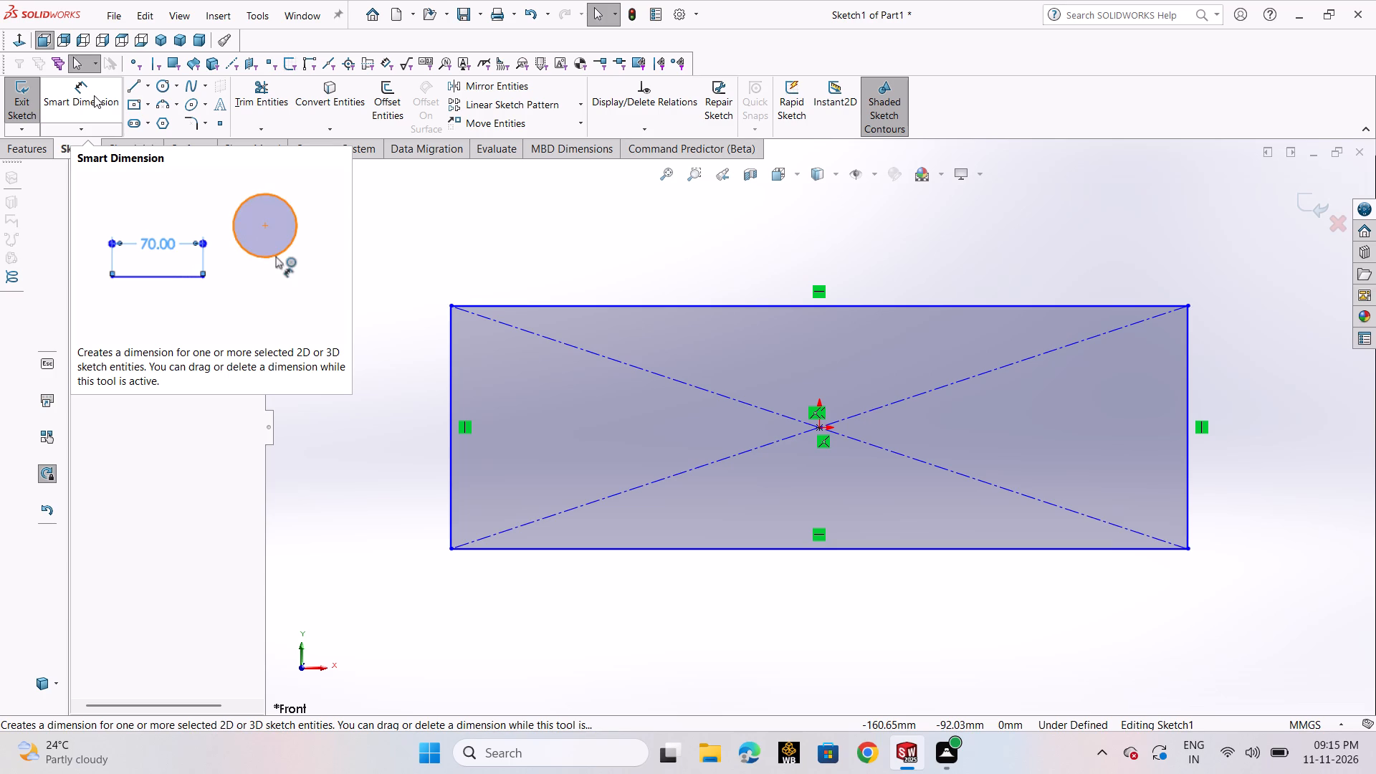
Dimension the rectangle 225 mm high and 850 mm wide, and exit the sketch.
left_click(92, 97)
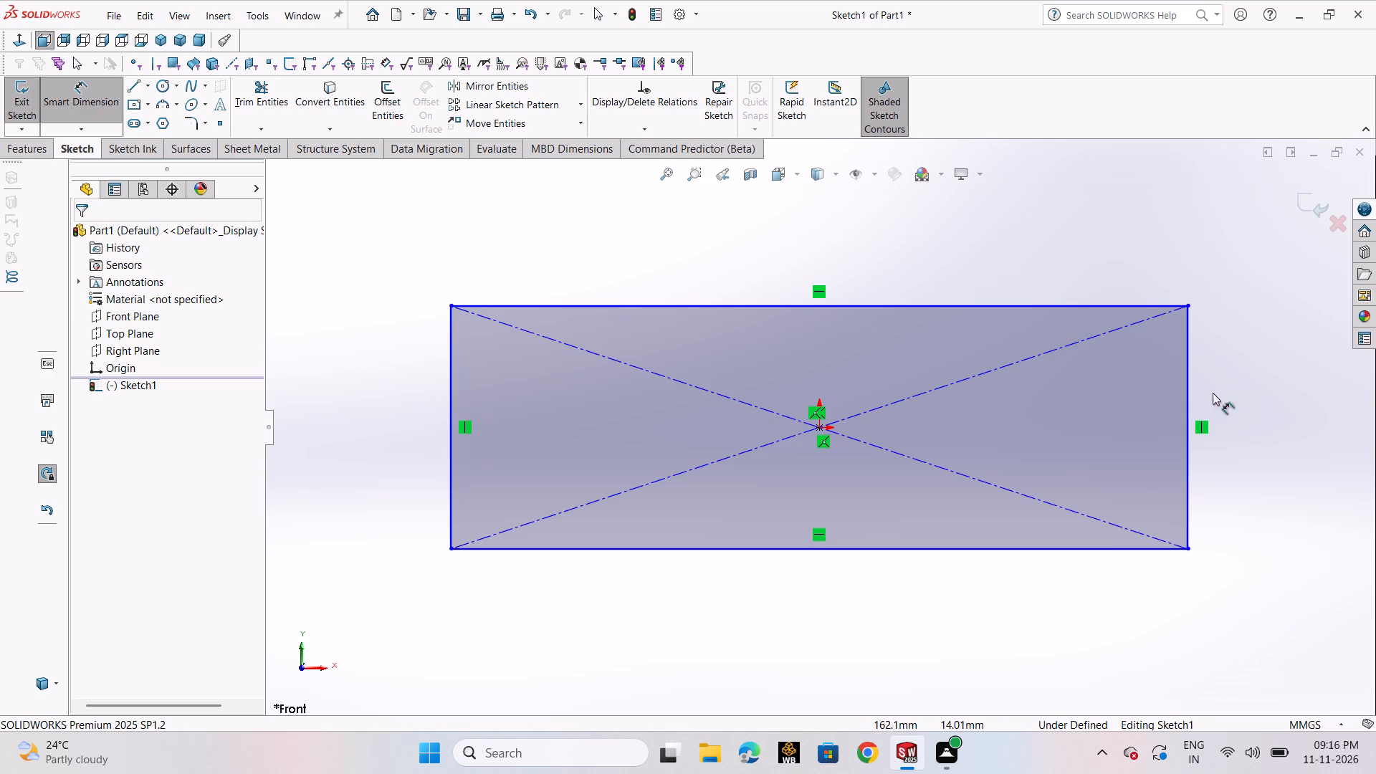
left_click(1190, 381)
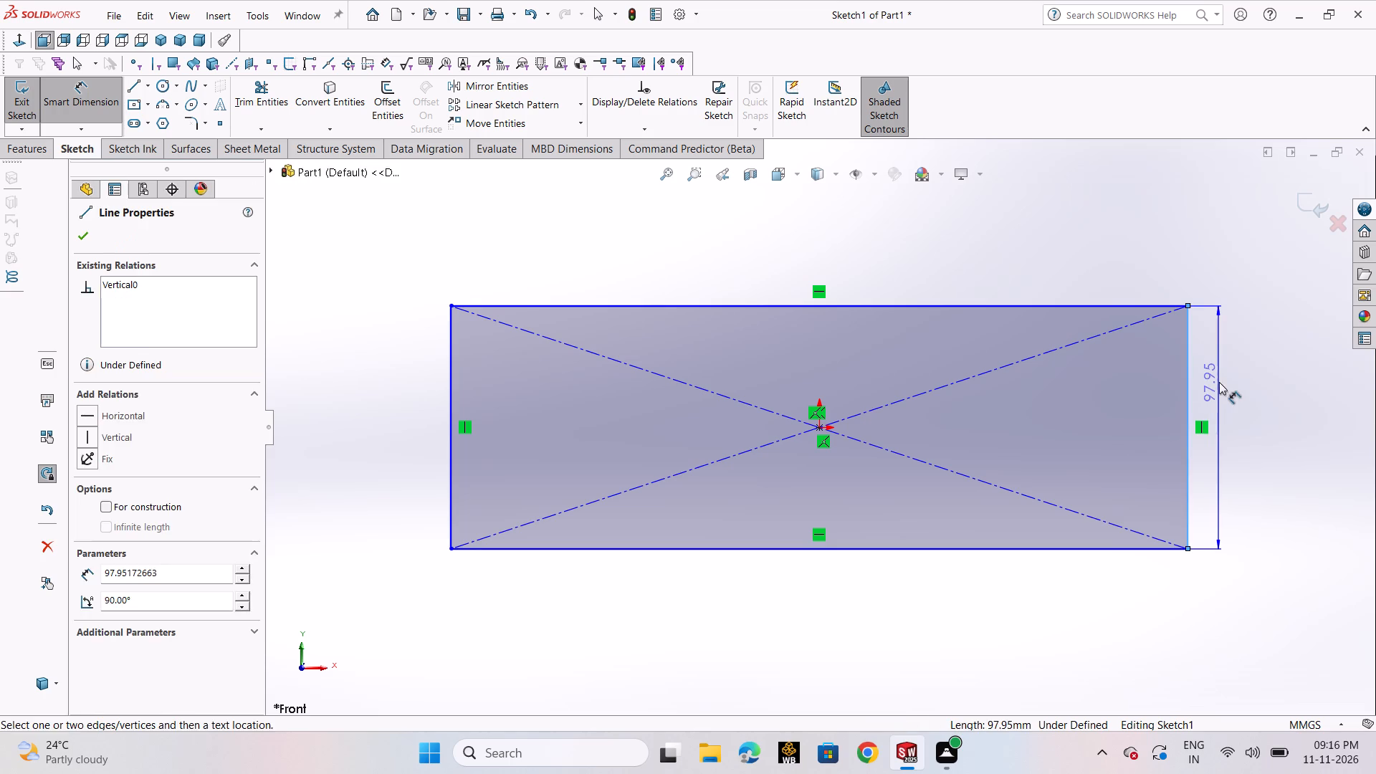
left_click(1219, 383)
type("225")
key("Return")
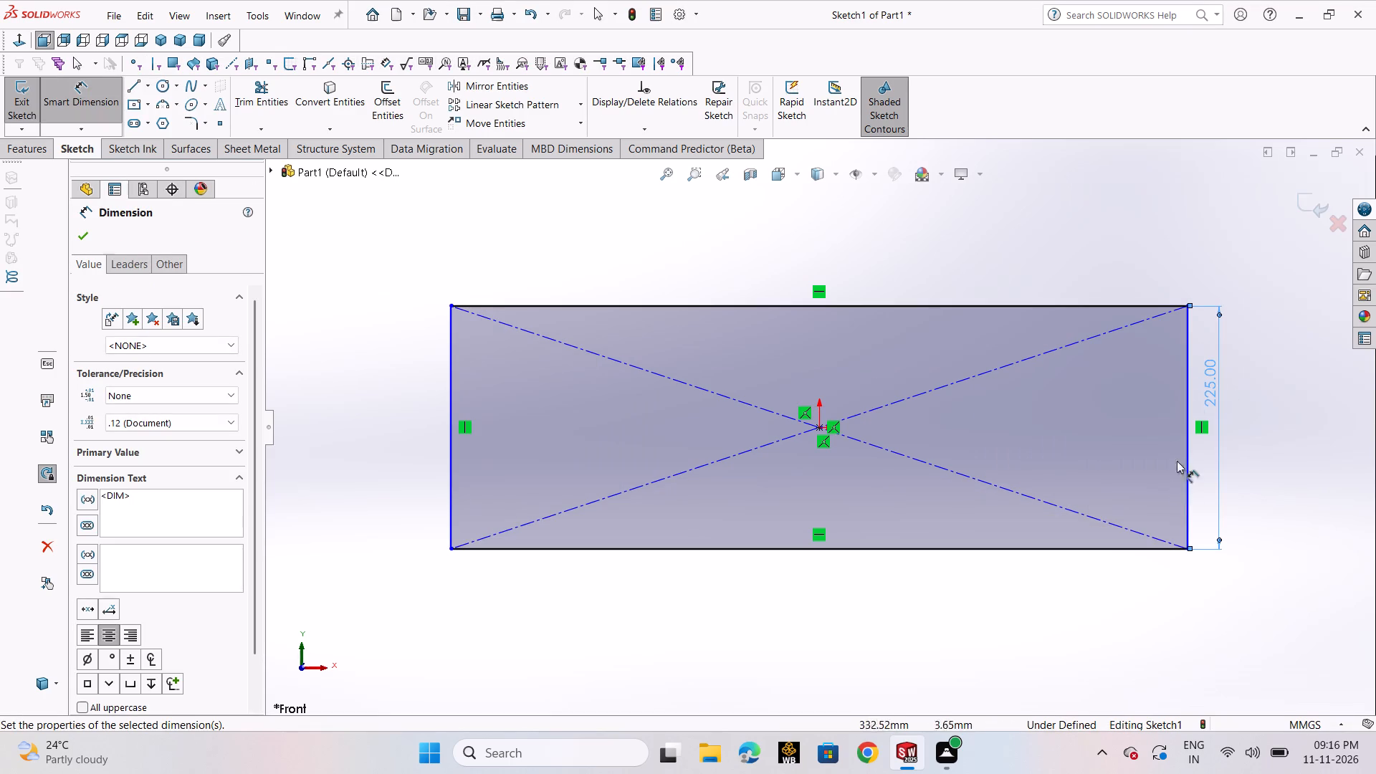
left_click(1045, 553)
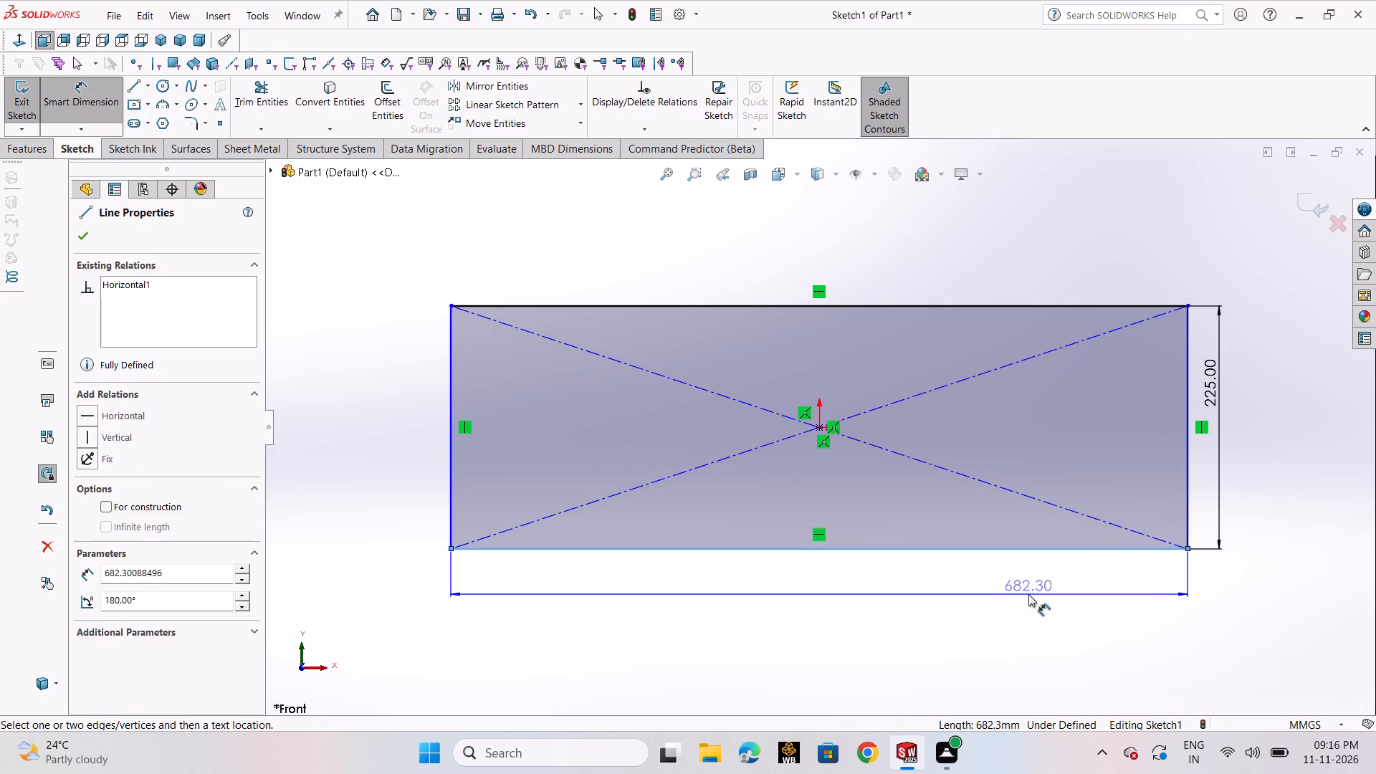
left_click(1028, 594)
type("850")
key("Return")
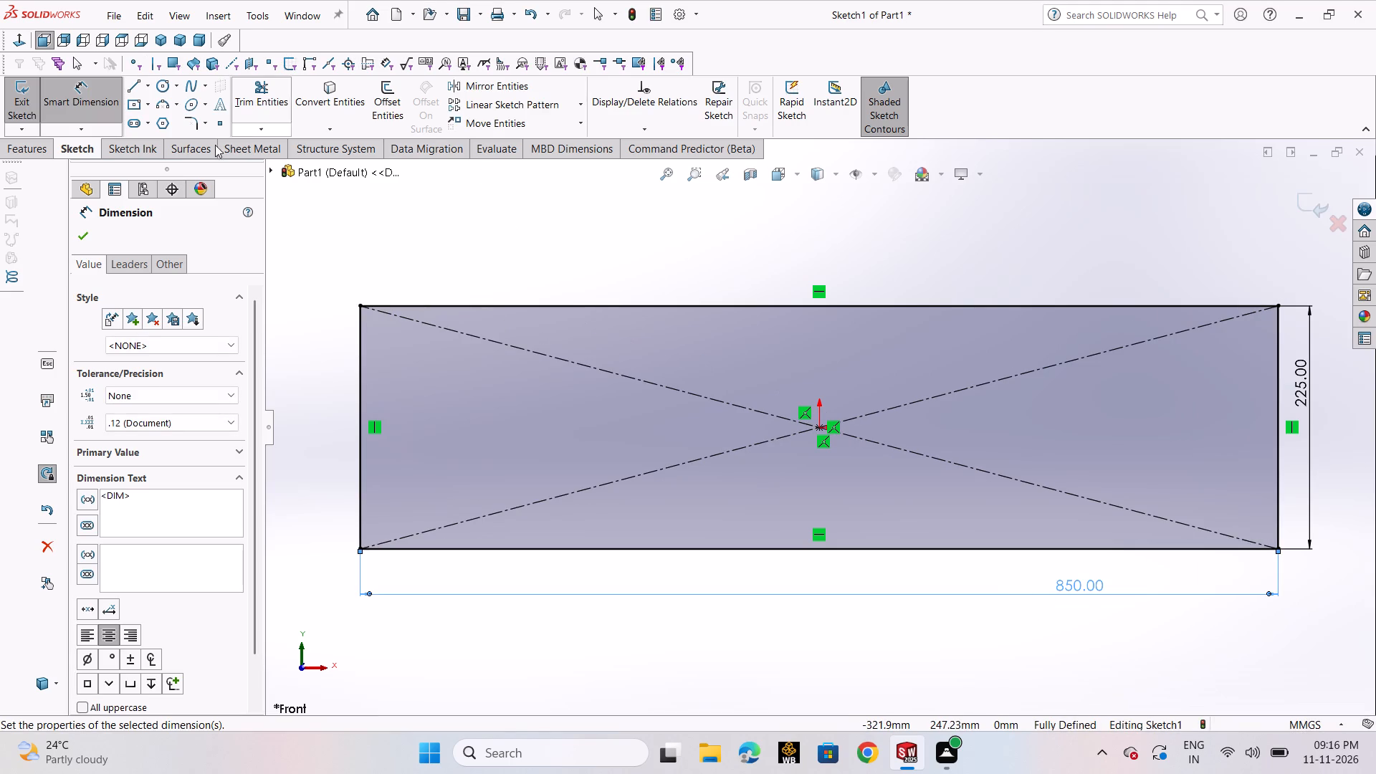
left_click(87, 233)
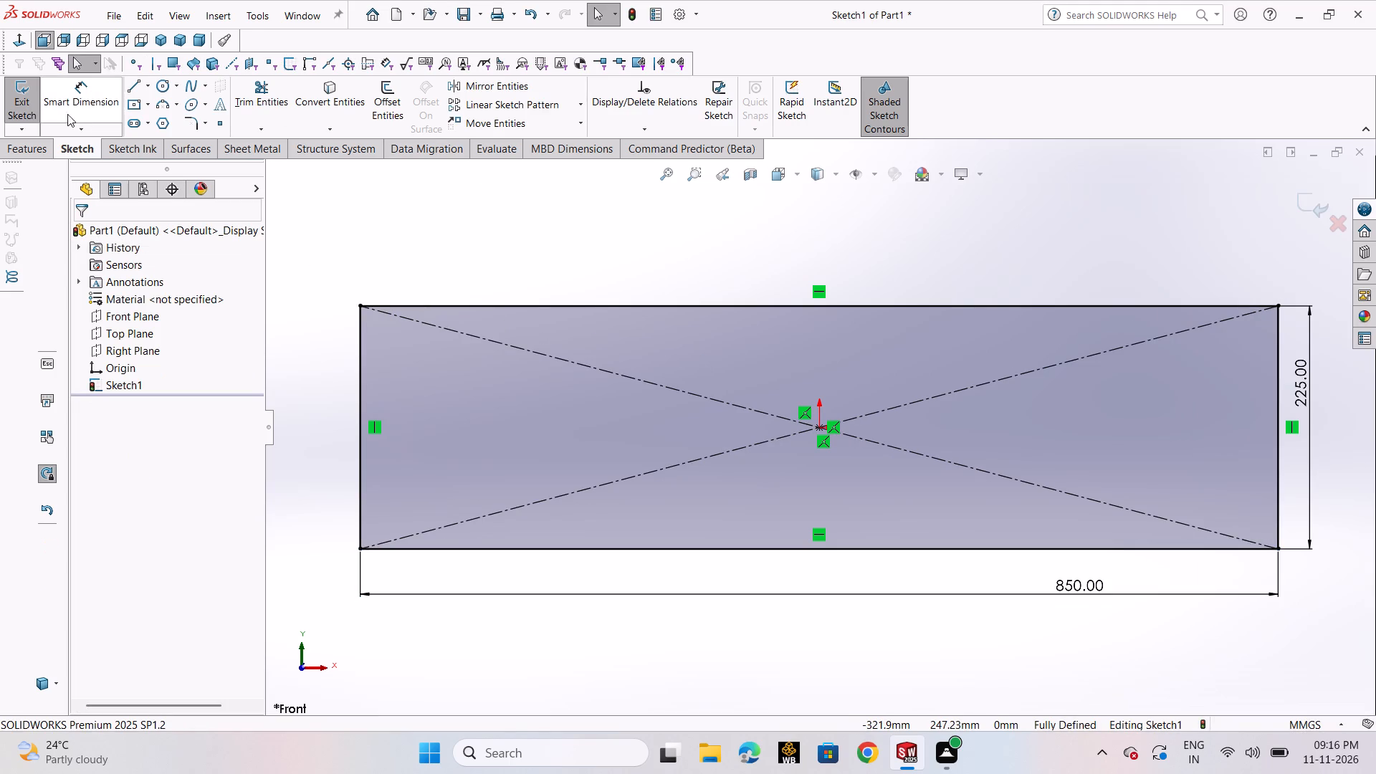
left_click(30, 110)
Extrude the rectangle as a blind boss with a depth of 90+16 mm.
scroll(804, 278, "up", 6)
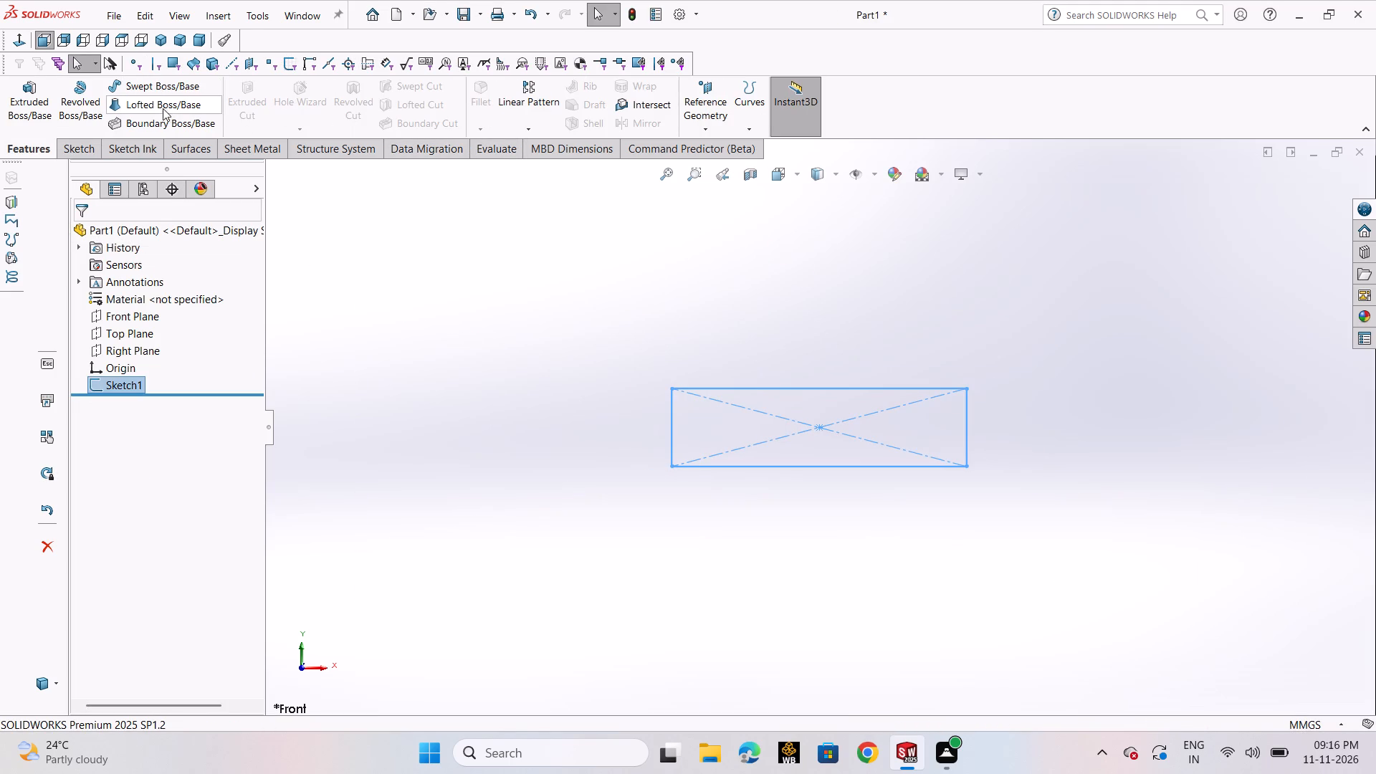
left_click(27, 103)
scroll(907, 401, "up", 2)
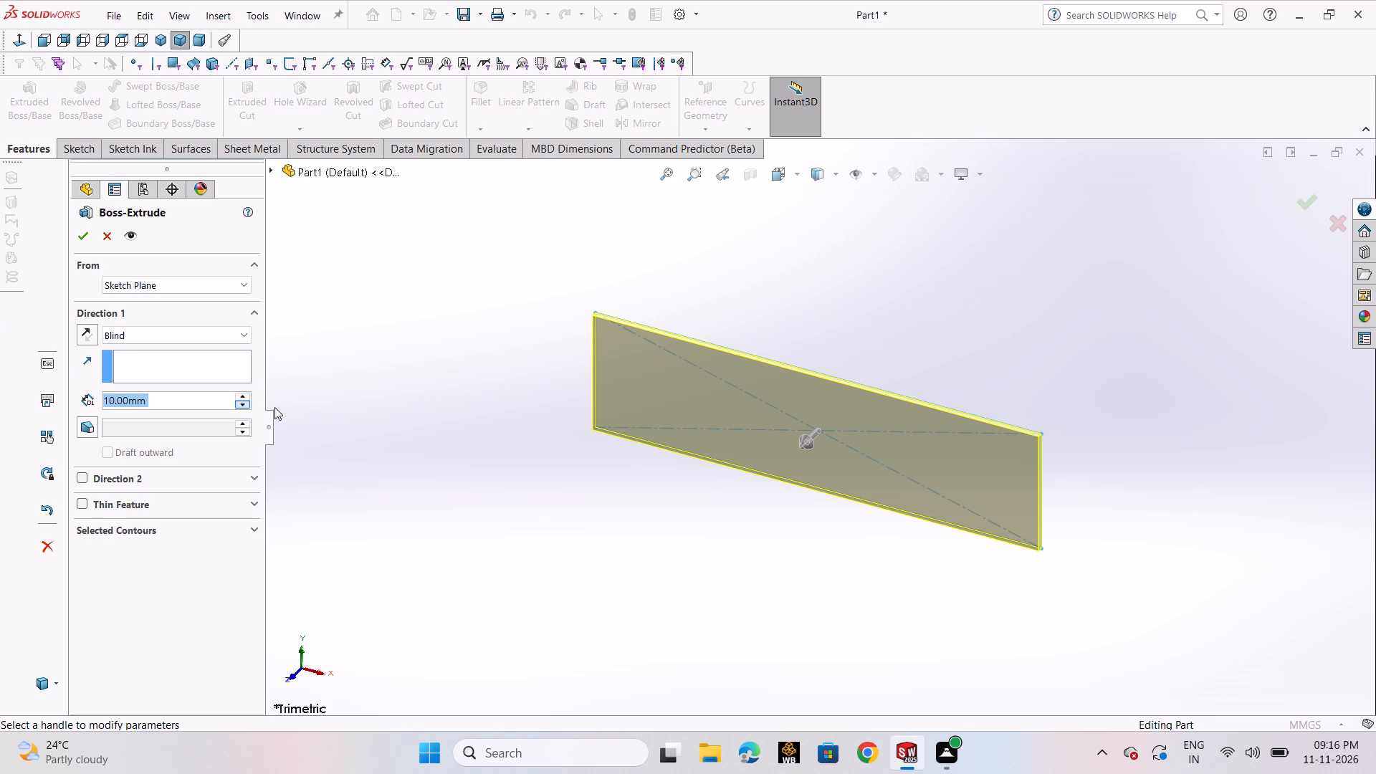
type("90+")
type("16")
key("Return")
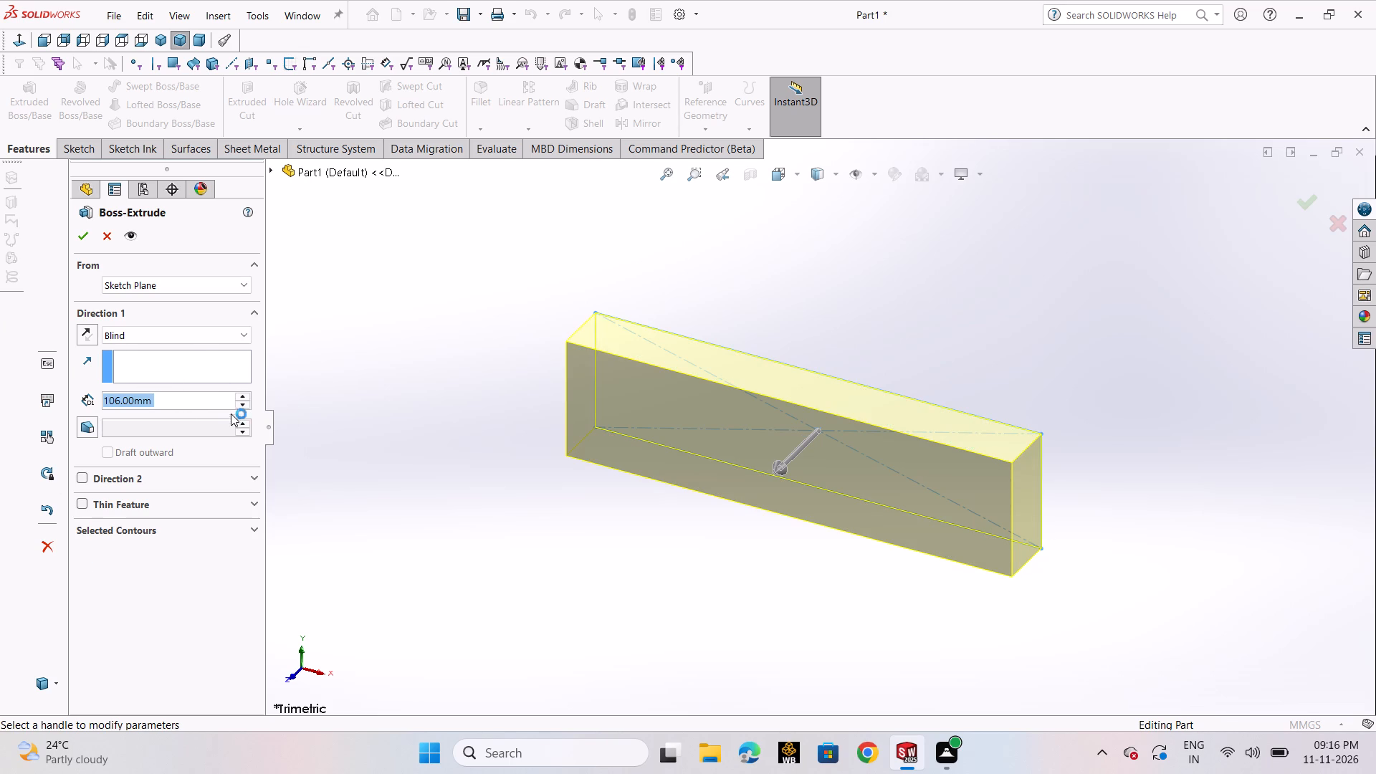
left_click(82, 240)
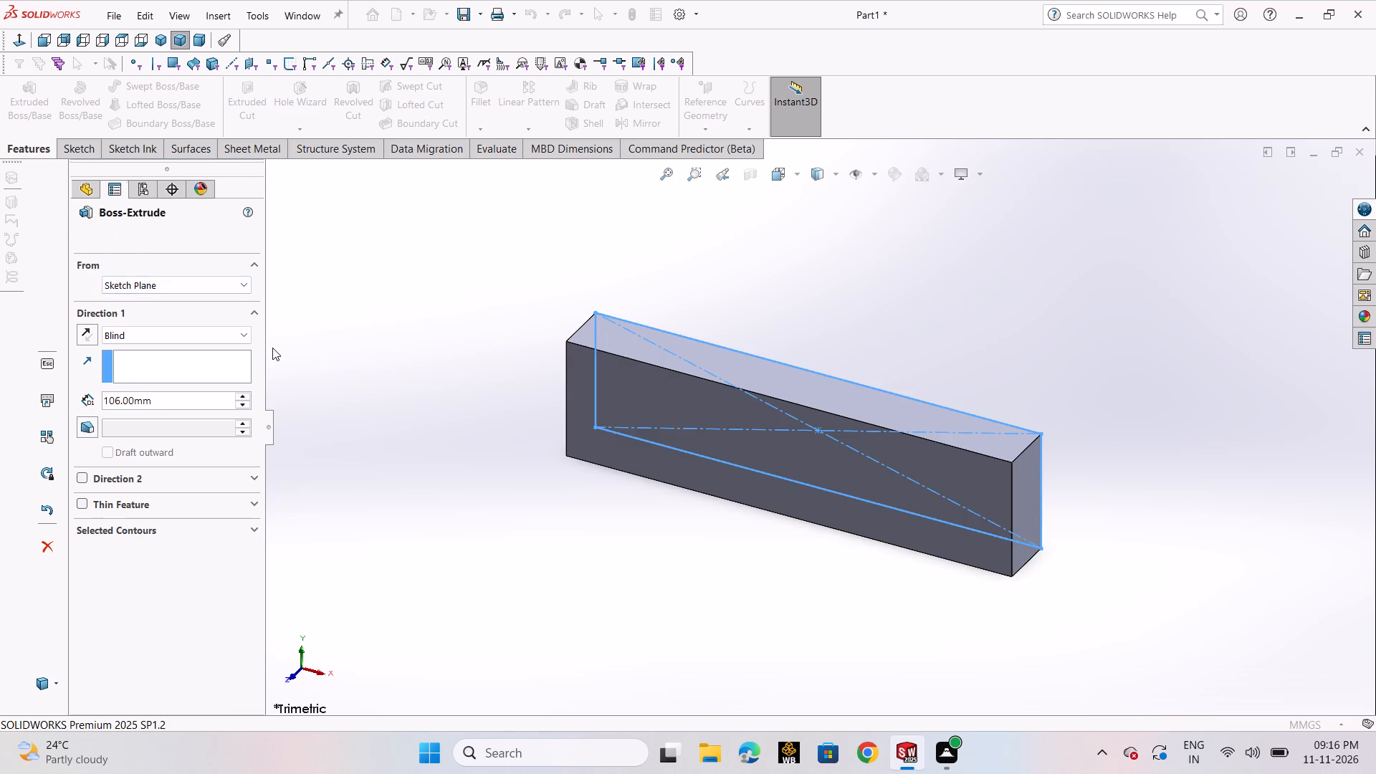
left_click(467, 469)
Start a sketch on the block's +X end face and draw a midpoint line about 184 mm long from the origin along the back edge.
left_click(1028, 515)
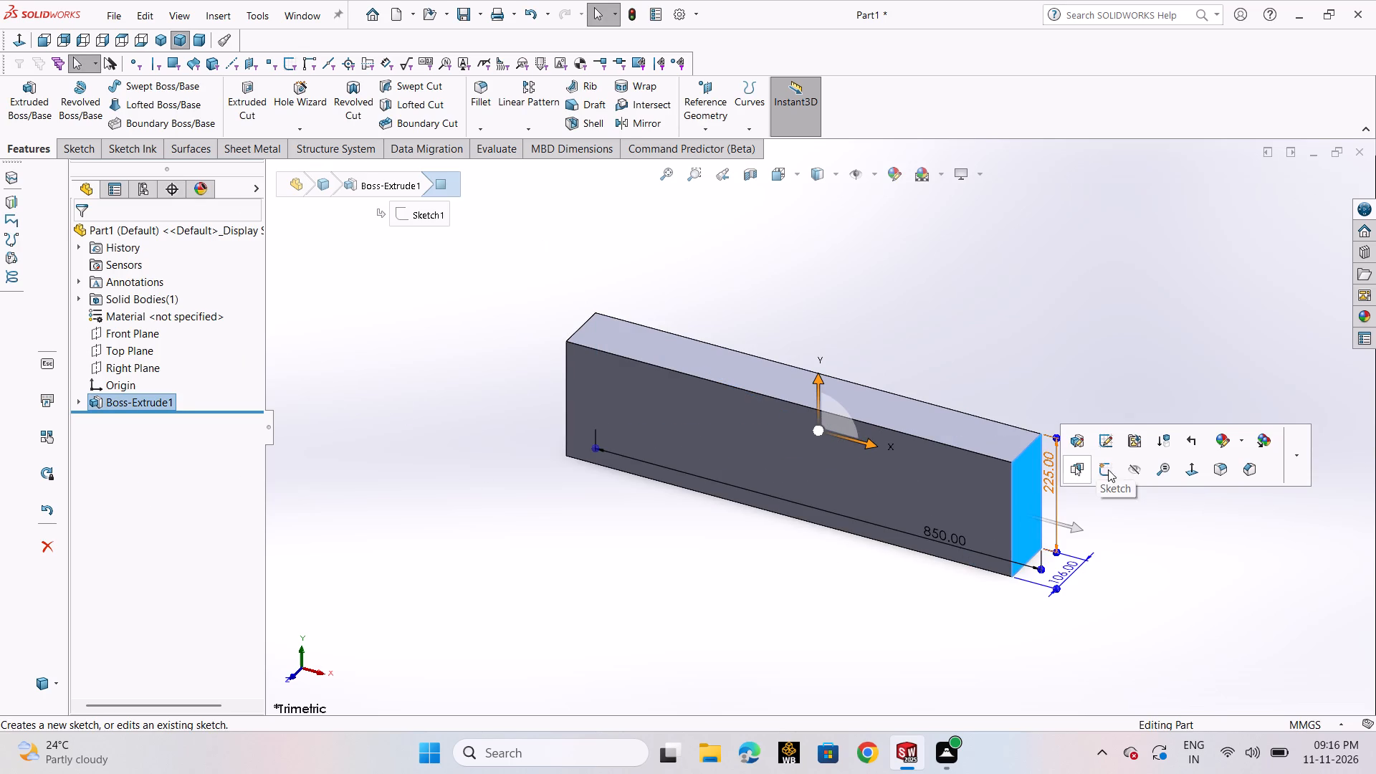
left_click(1111, 471)
scroll(939, 484, "up", 2)
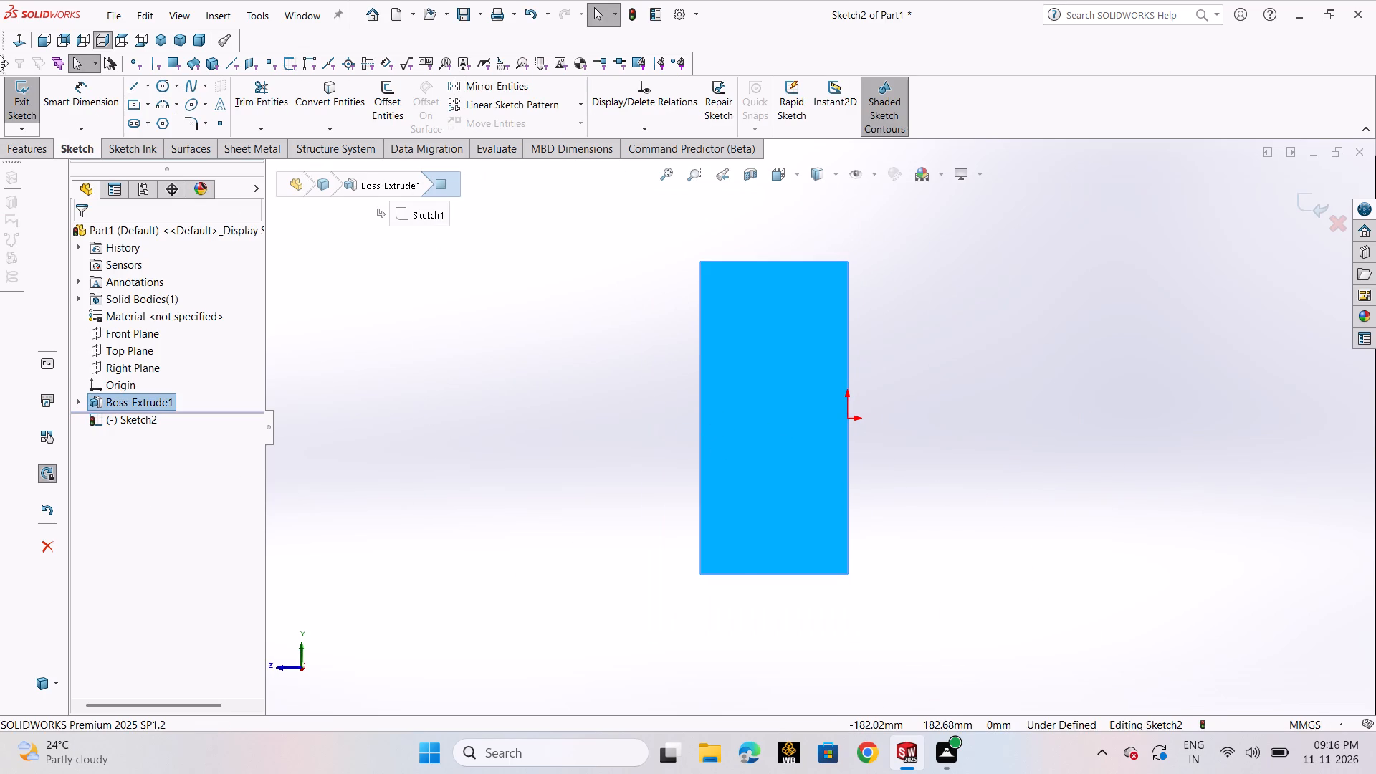
left_click(149, 86)
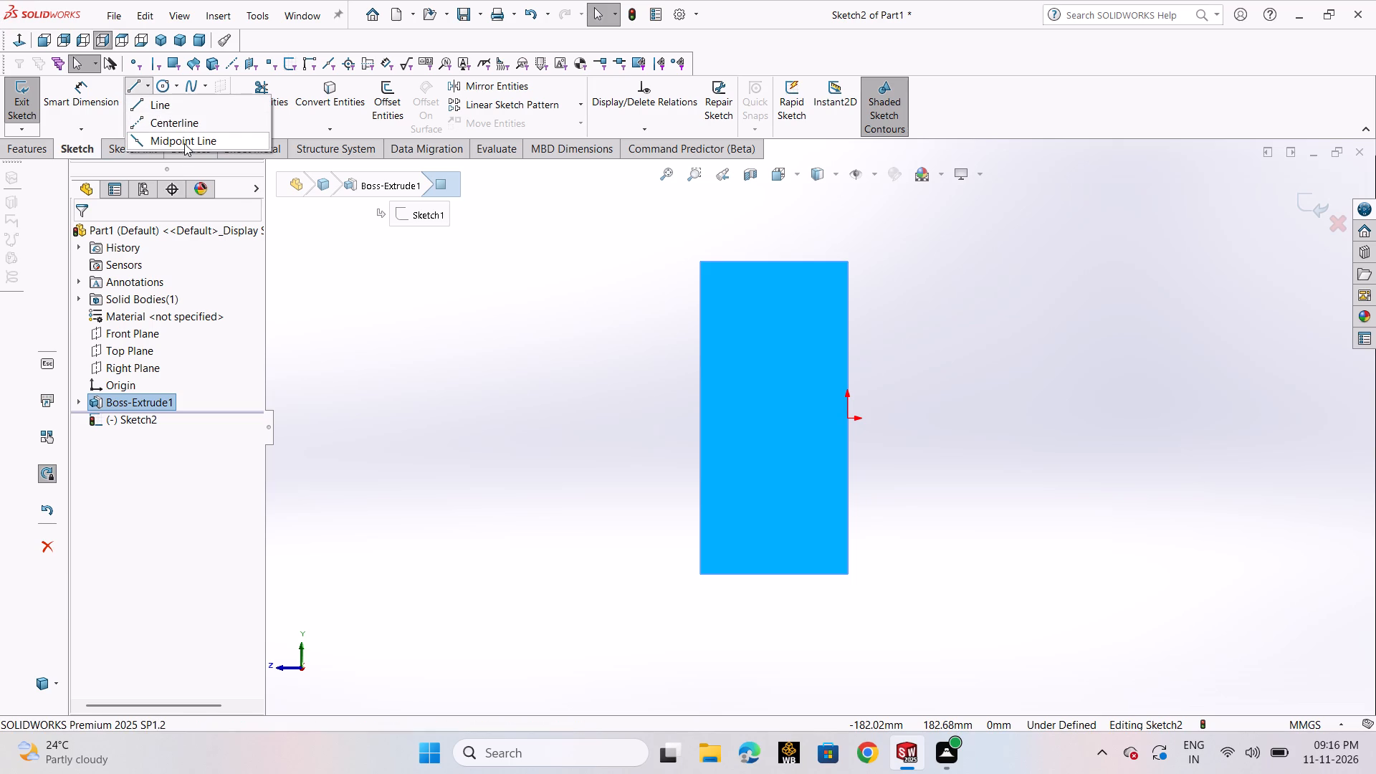
left_click(184, 143)
left_click(846, 418)
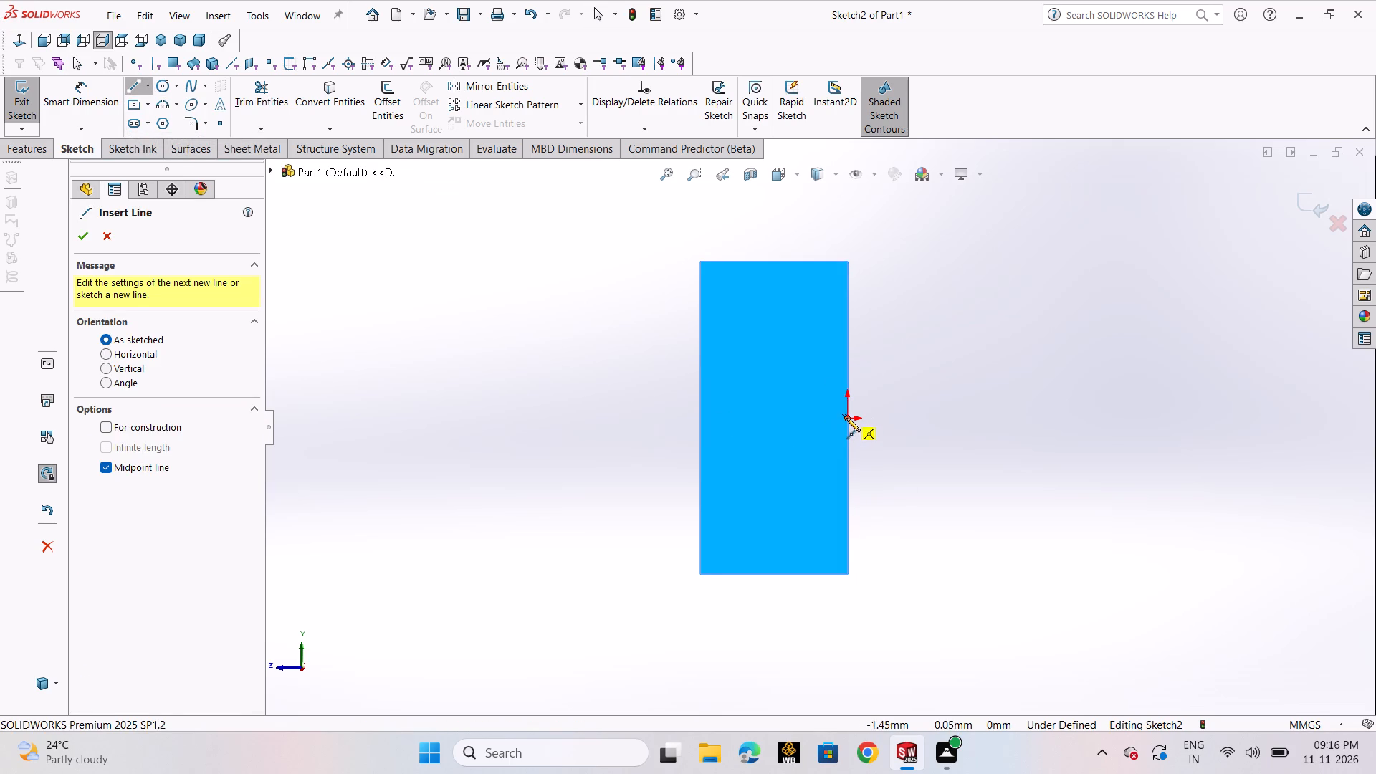
left_click(848, 290)
right_click(847, 290)
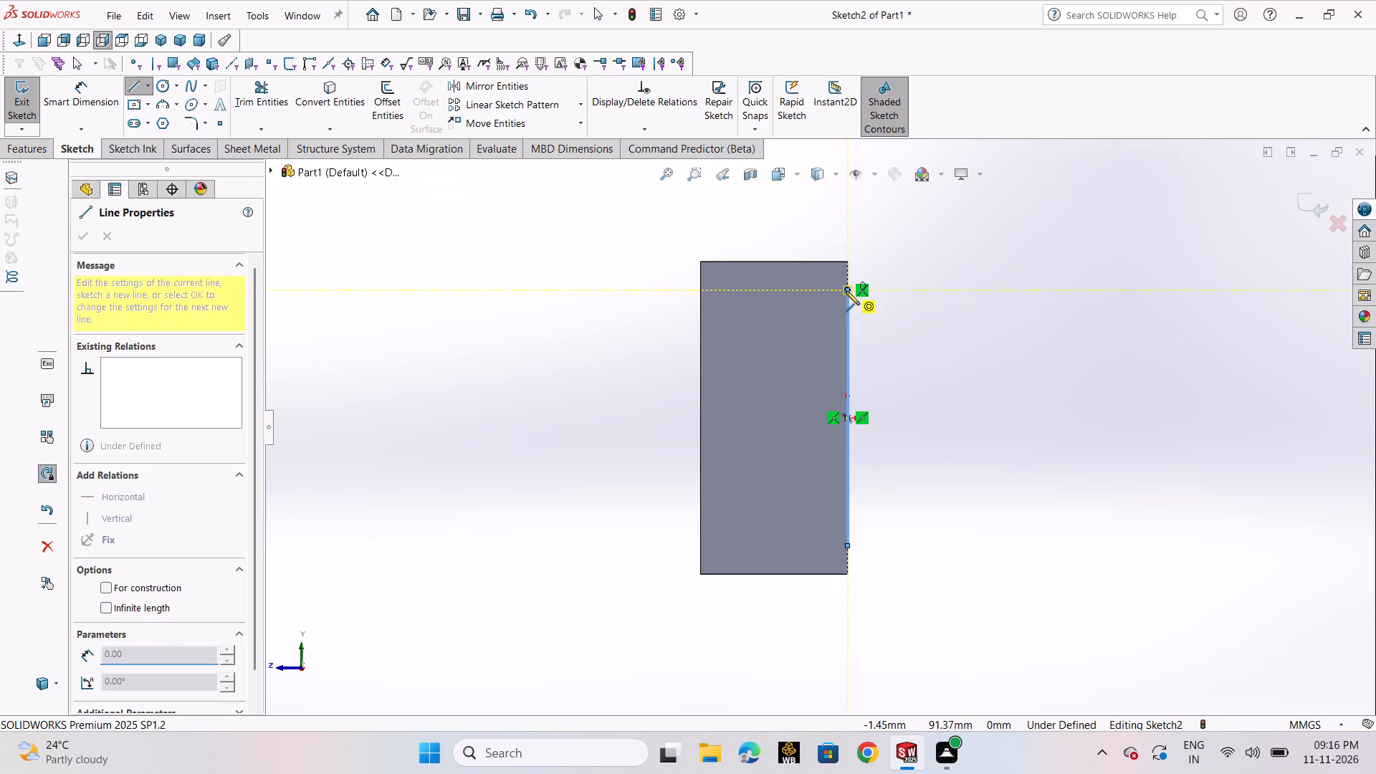
left_click(859, 300)
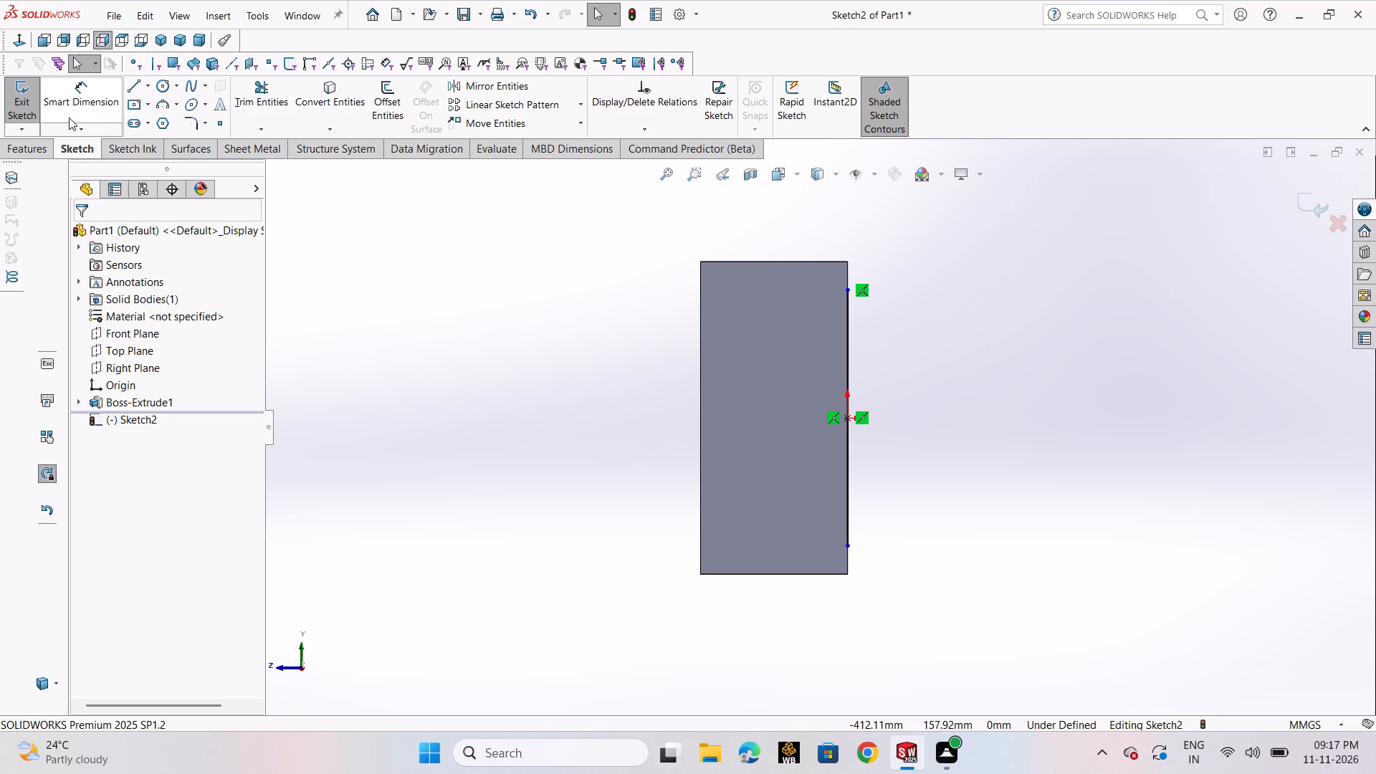
Dimension the vertical line on the back edge to 200 mm.
left_click(69, 118)
left_click(849, 352)
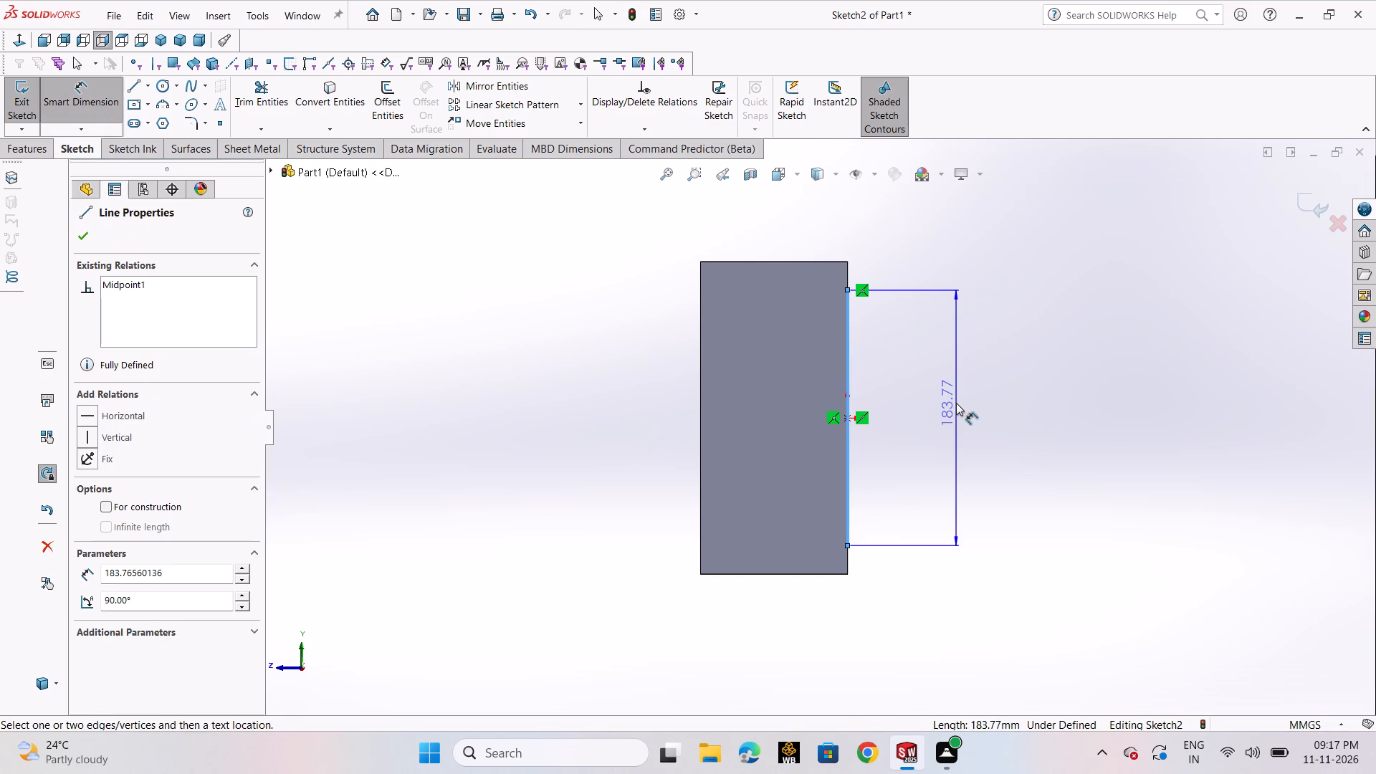
left_click(956, 403)
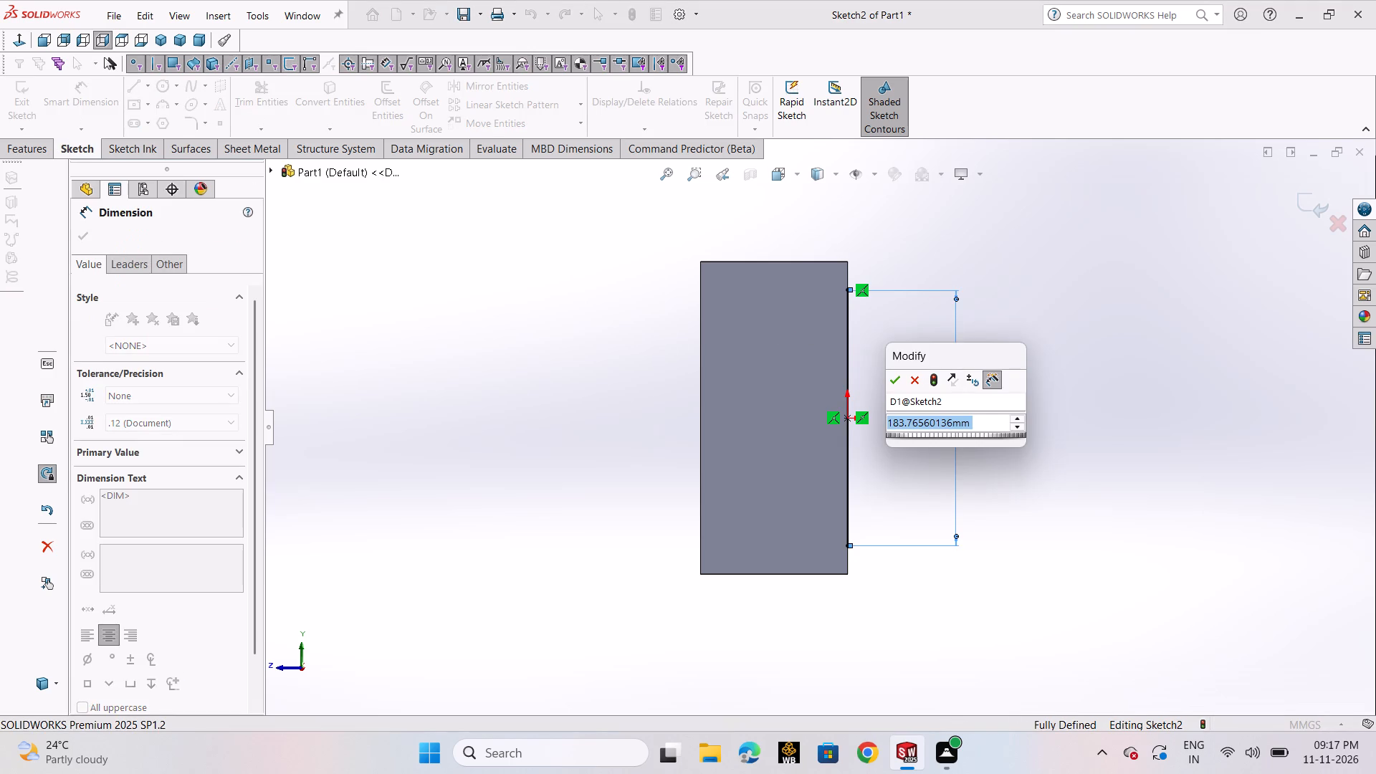
type("200")
key("Return")
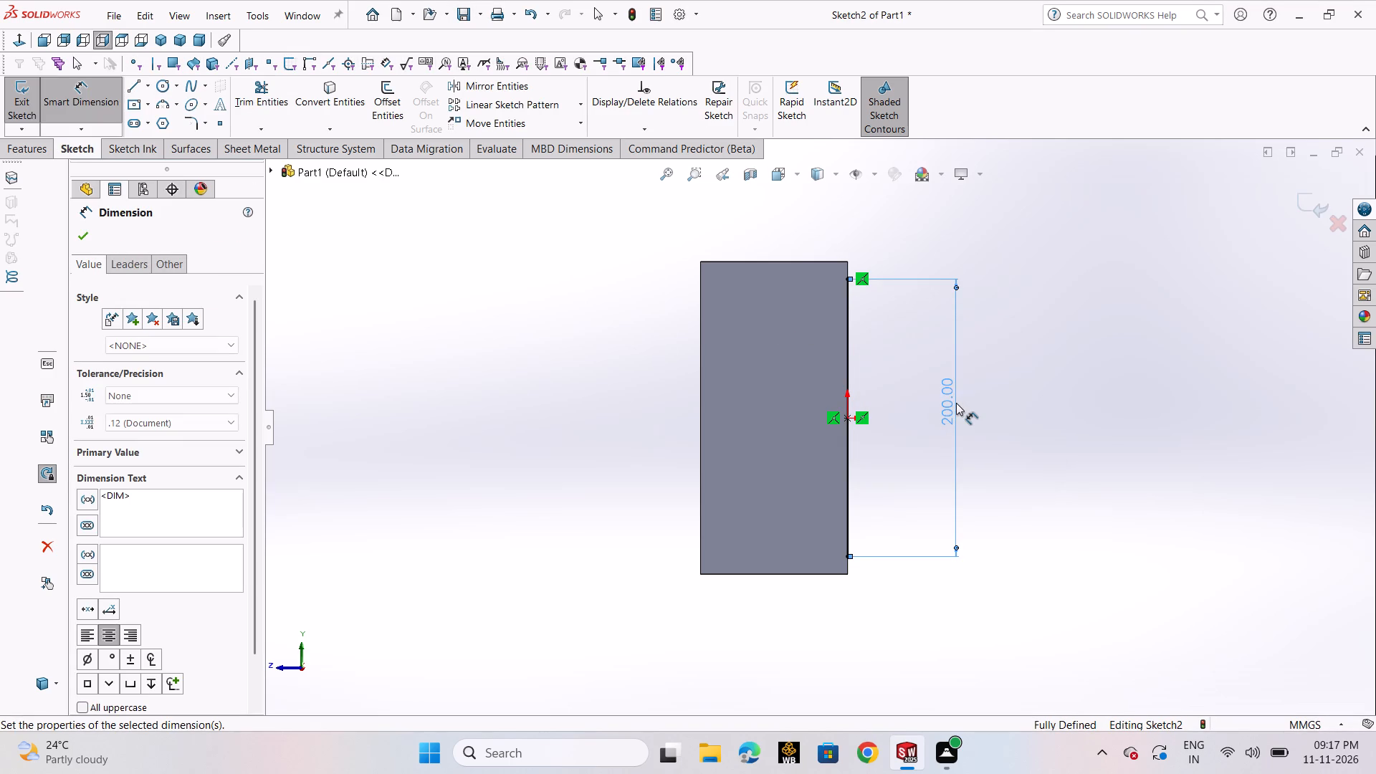
left_click(92, 245)
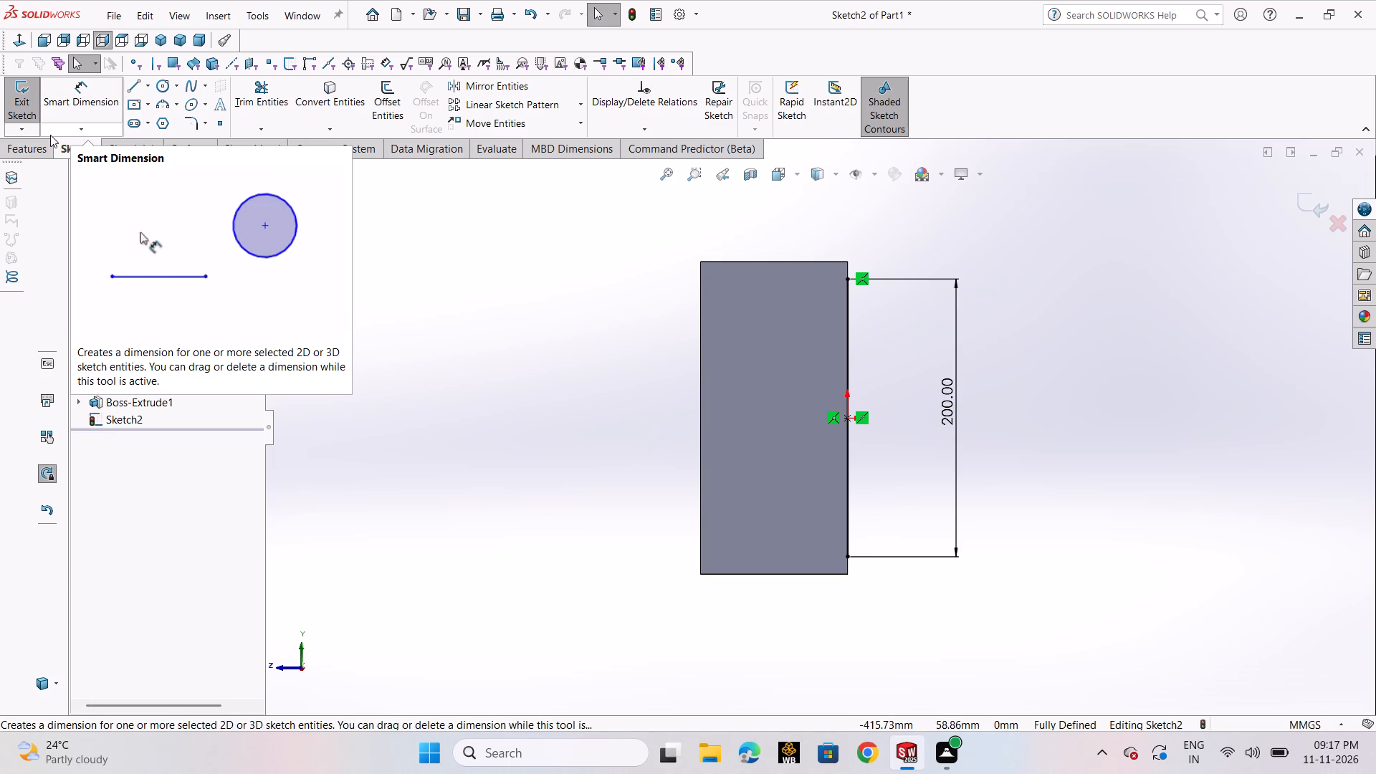
Sketch a line about 94 mm long on the end face's bottom edge, starting at the front bottom corner.
left_click(136, 87)
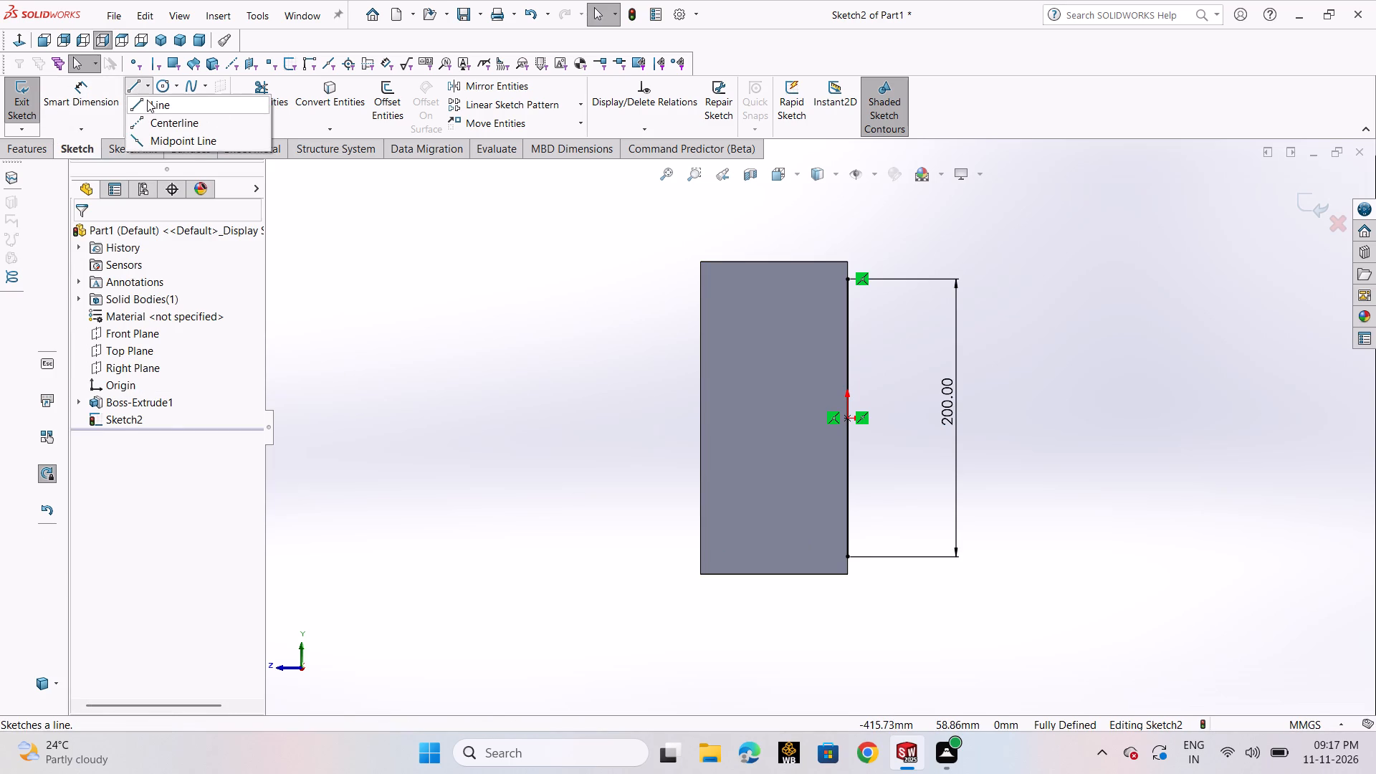
left_click(148, 100)
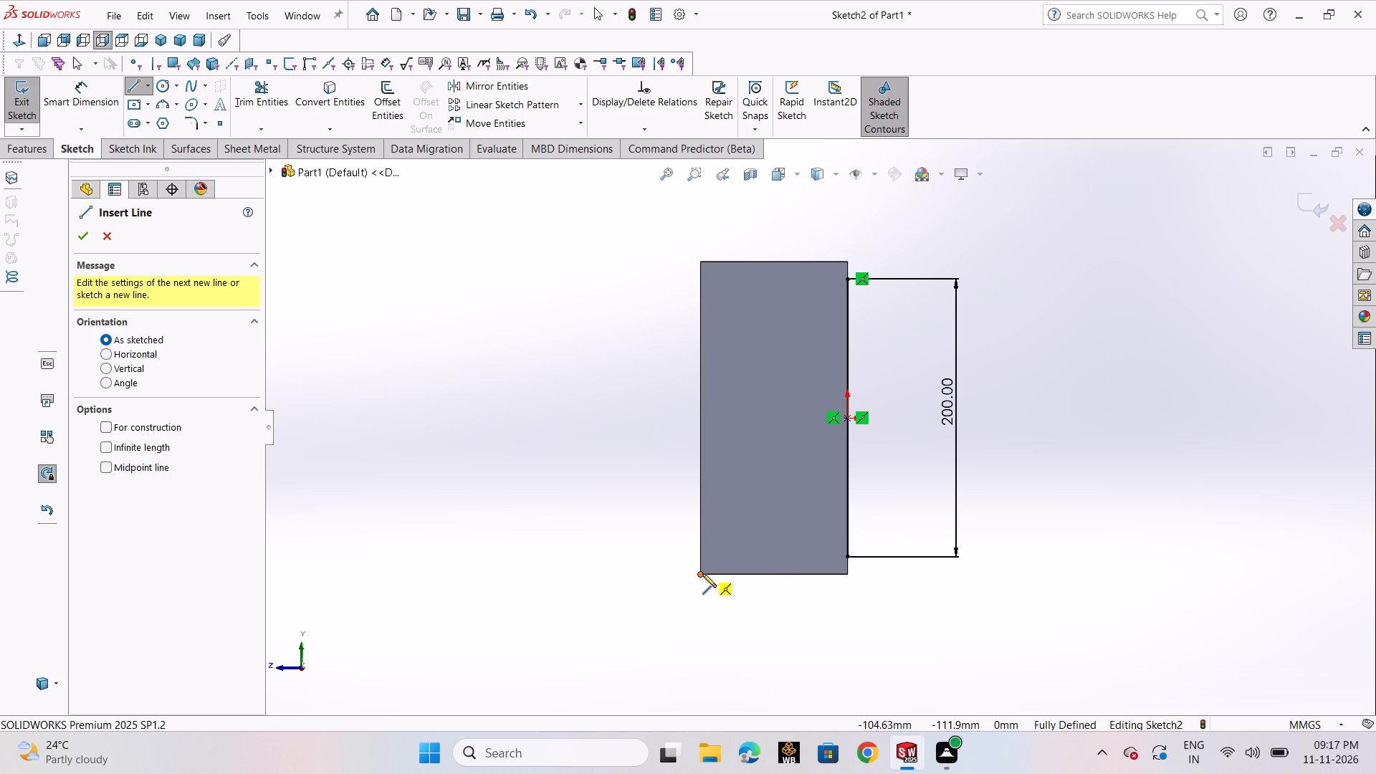
left_click(702, 573)
left_click(831, 574)
right_click(831, 574)
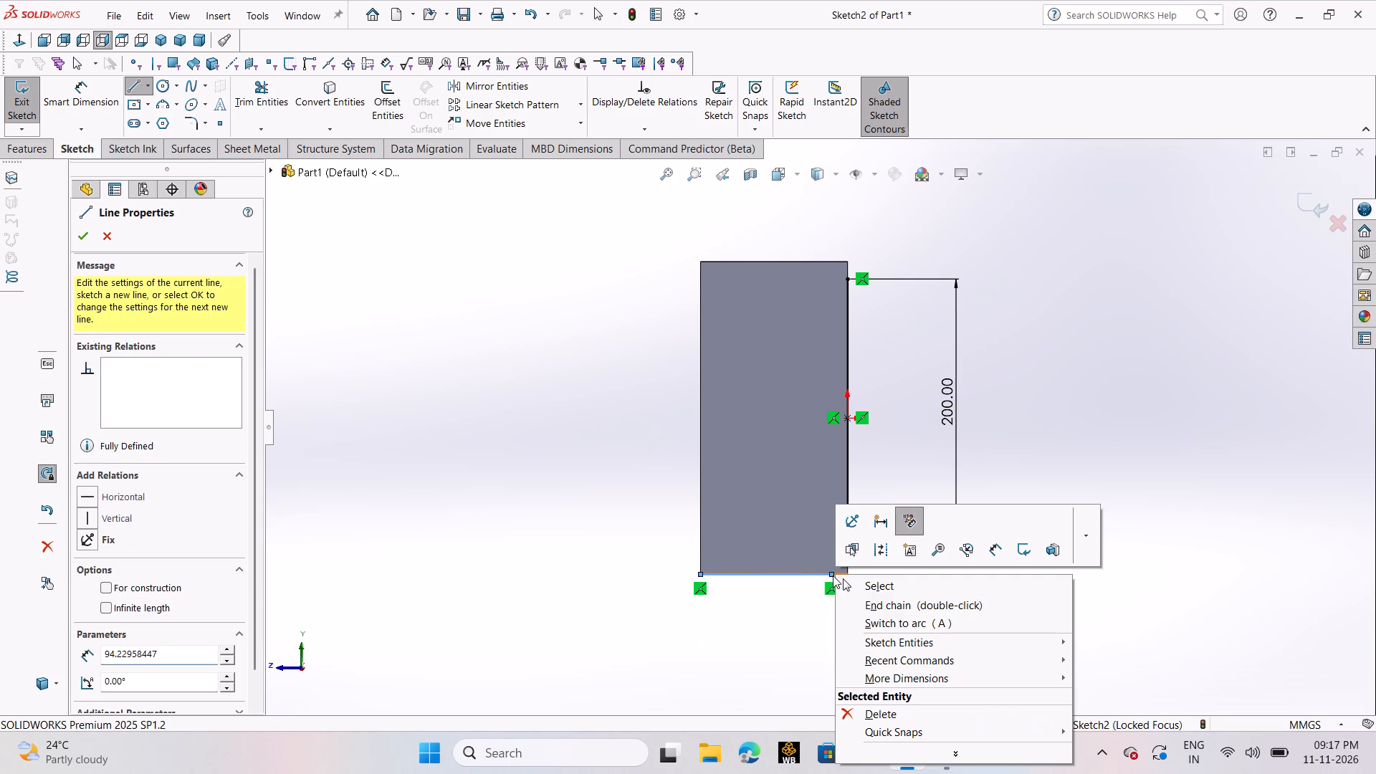
left_click(839, 583)
Dimension the line on the bottom edge to 90 mm.
left_click(71, 95)
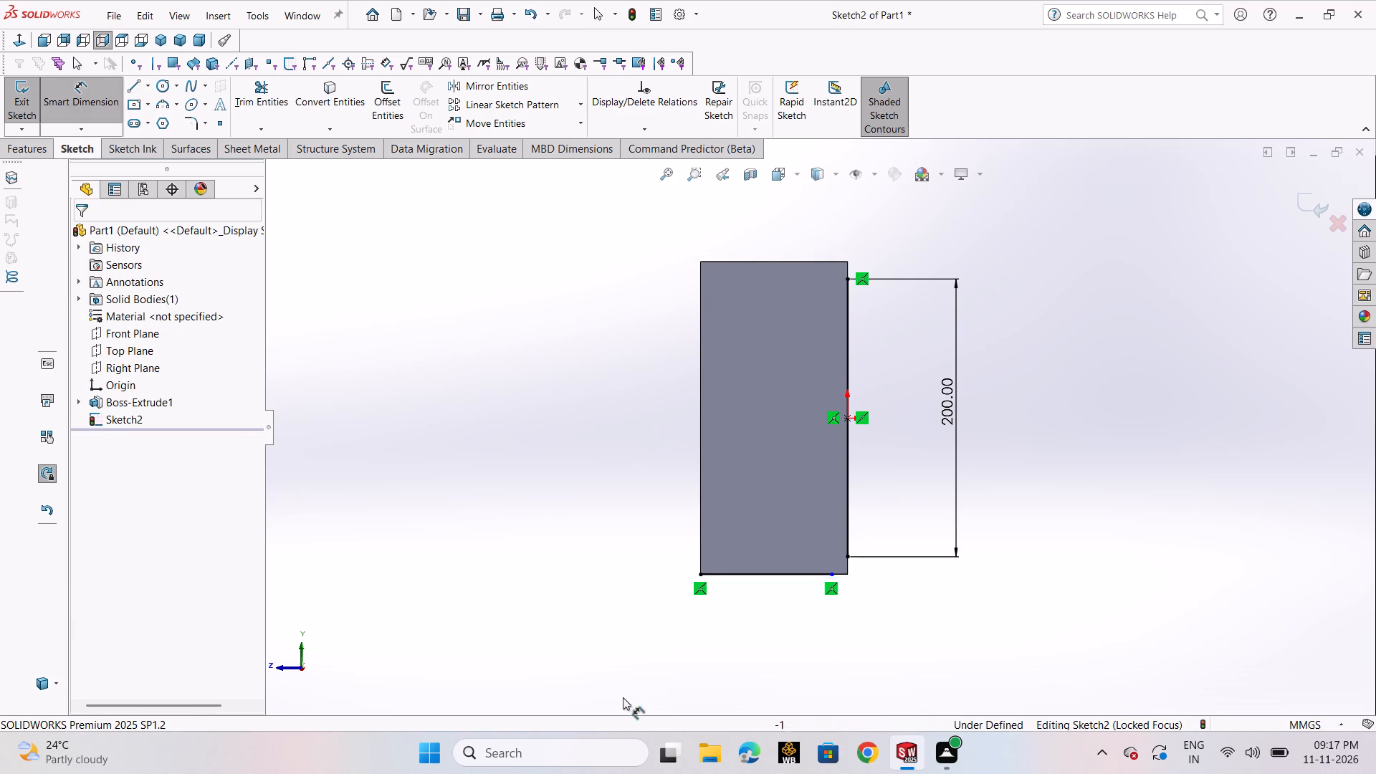
left_click(748, 572)
left_click(752, 629)
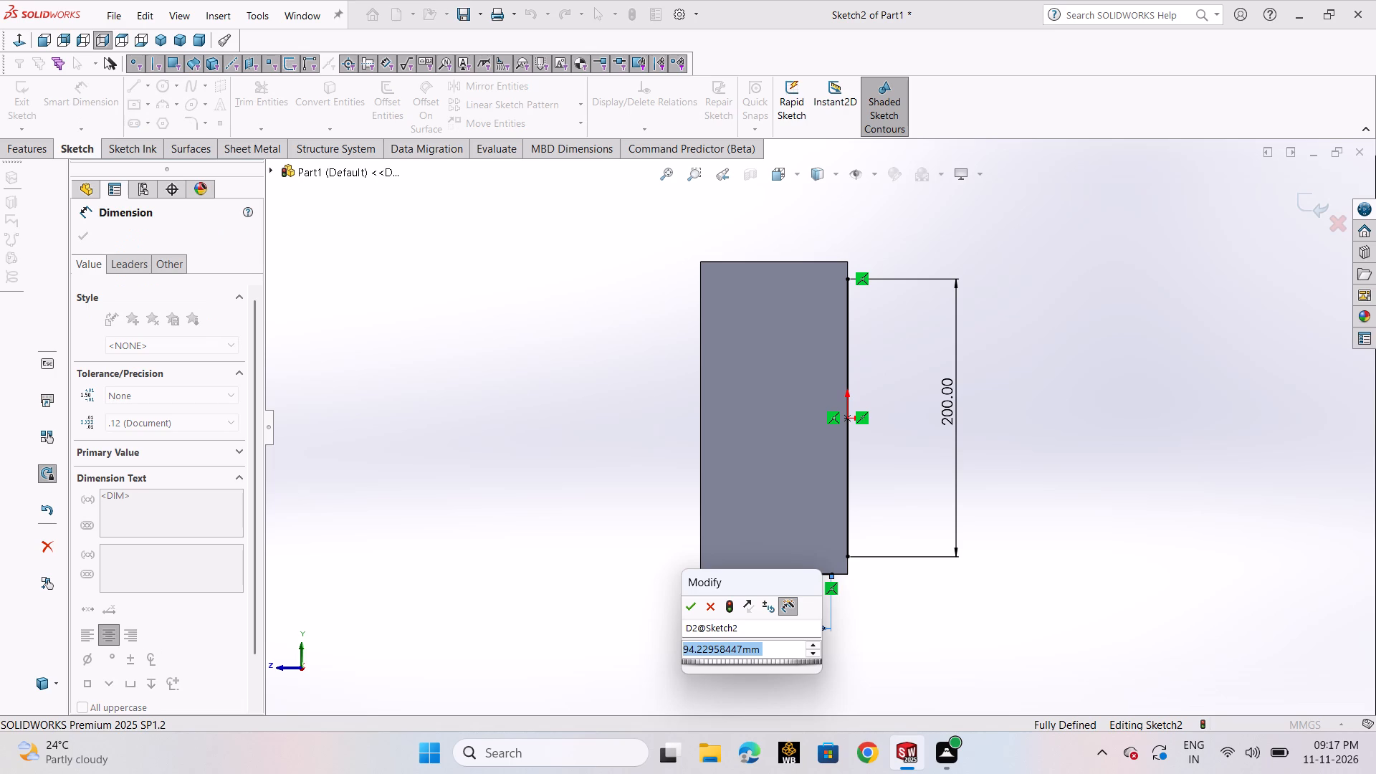
type("90")
key("Return")
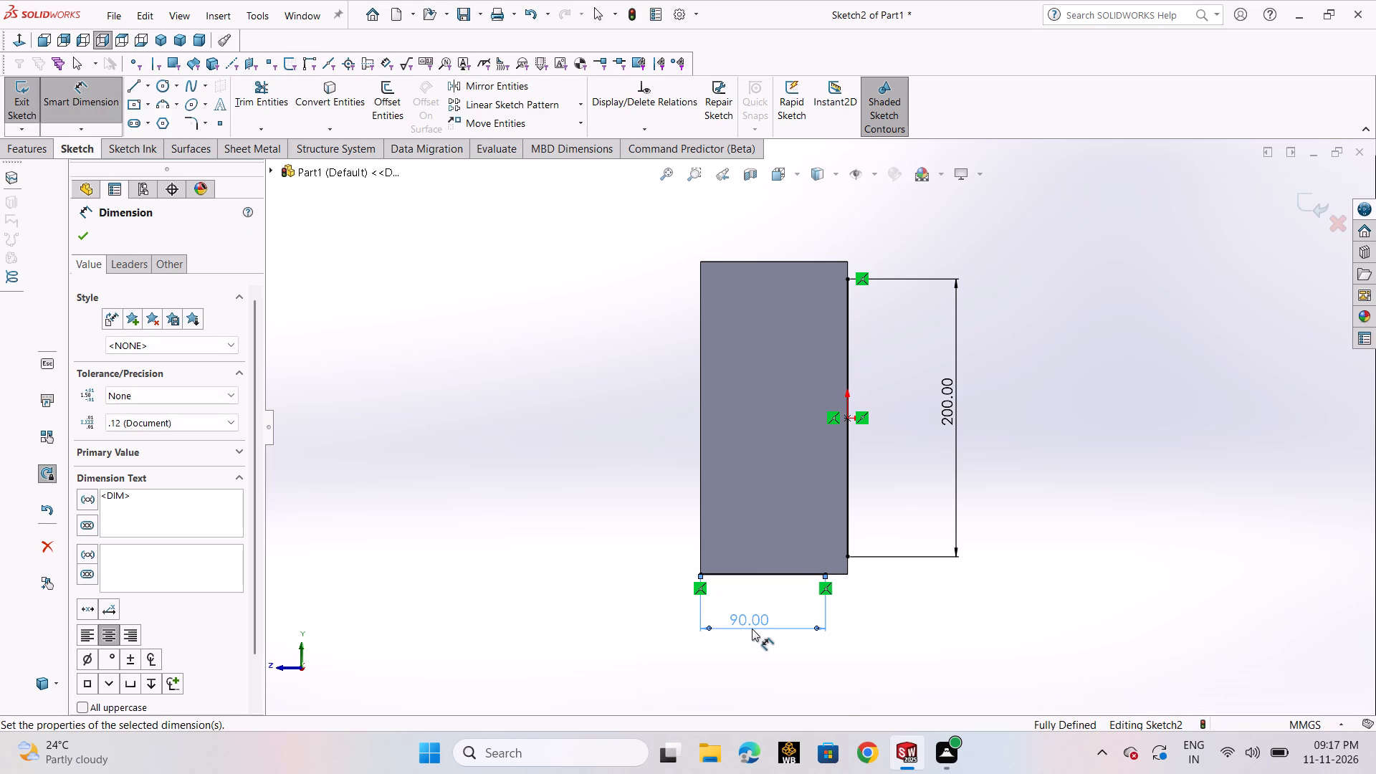
left_click(83, 244)
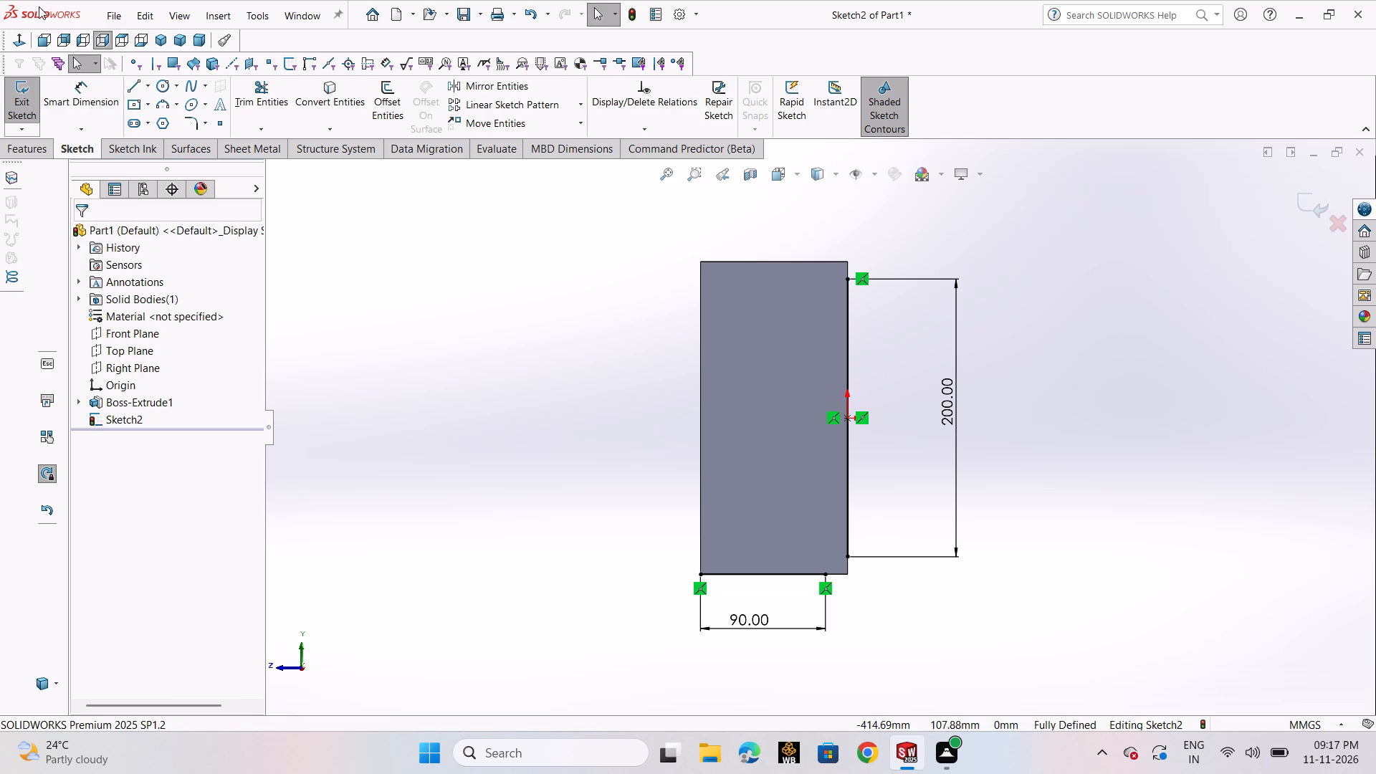
Connect the lower end of the 200 mm line to the inner end of the 90 mm line with a horizontal and a vertical line.
left_click(141, 85)
left_click(148, 103)
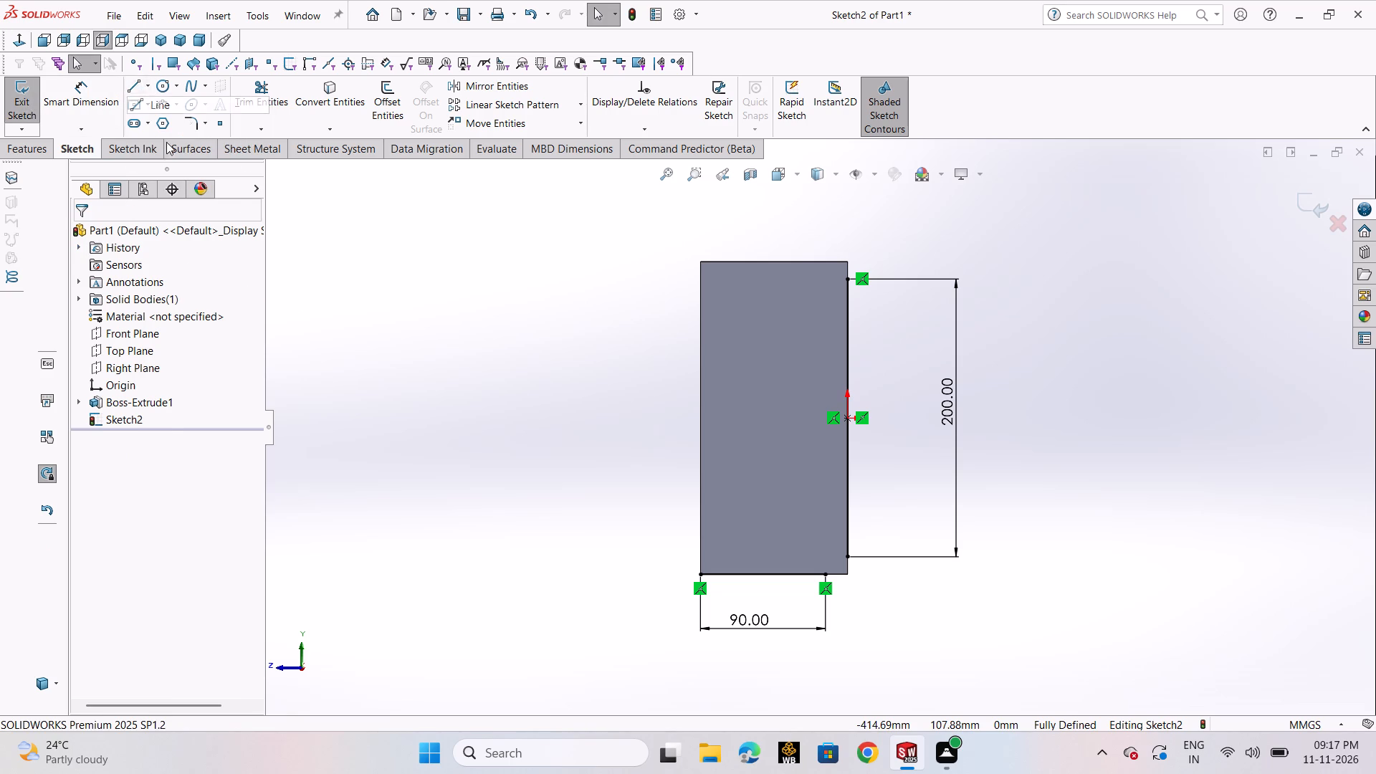
left_click(846, 558)
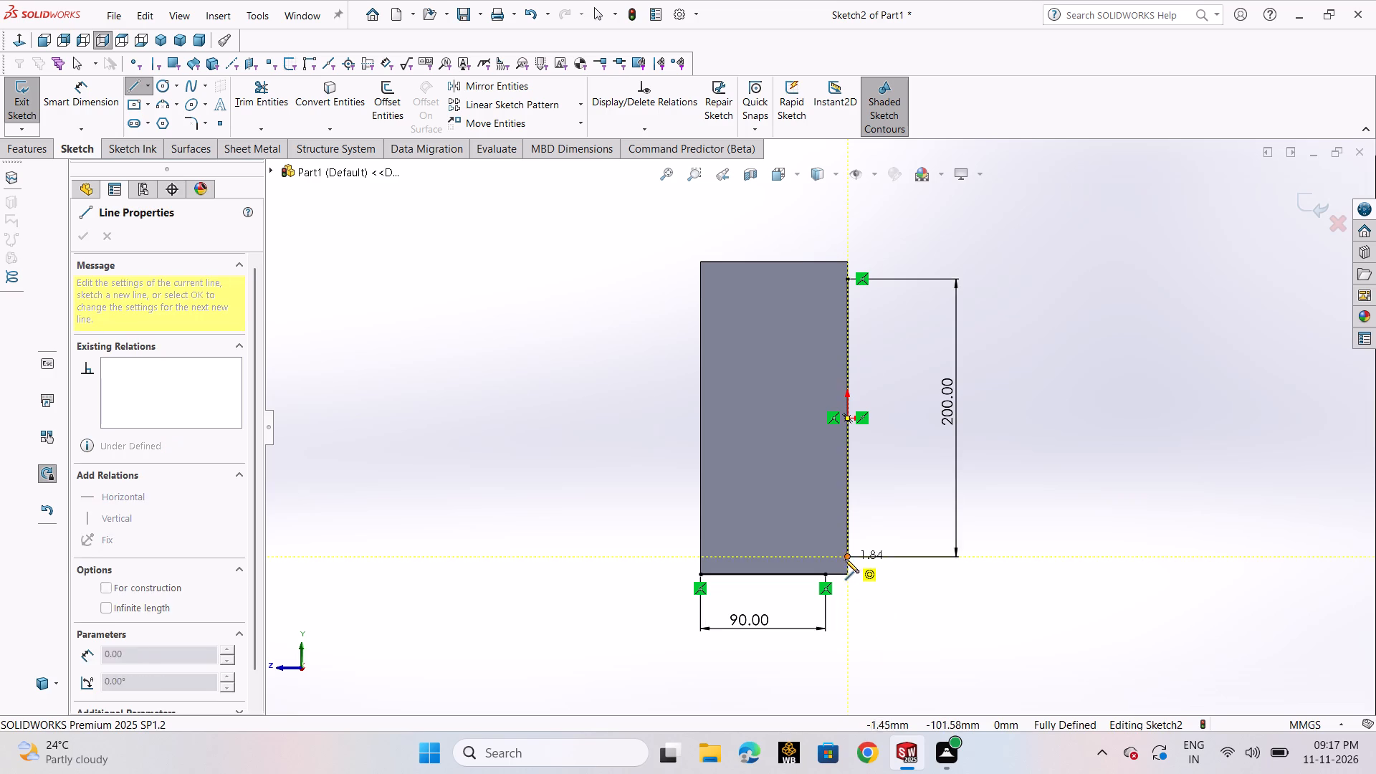
left_click(825, 555)
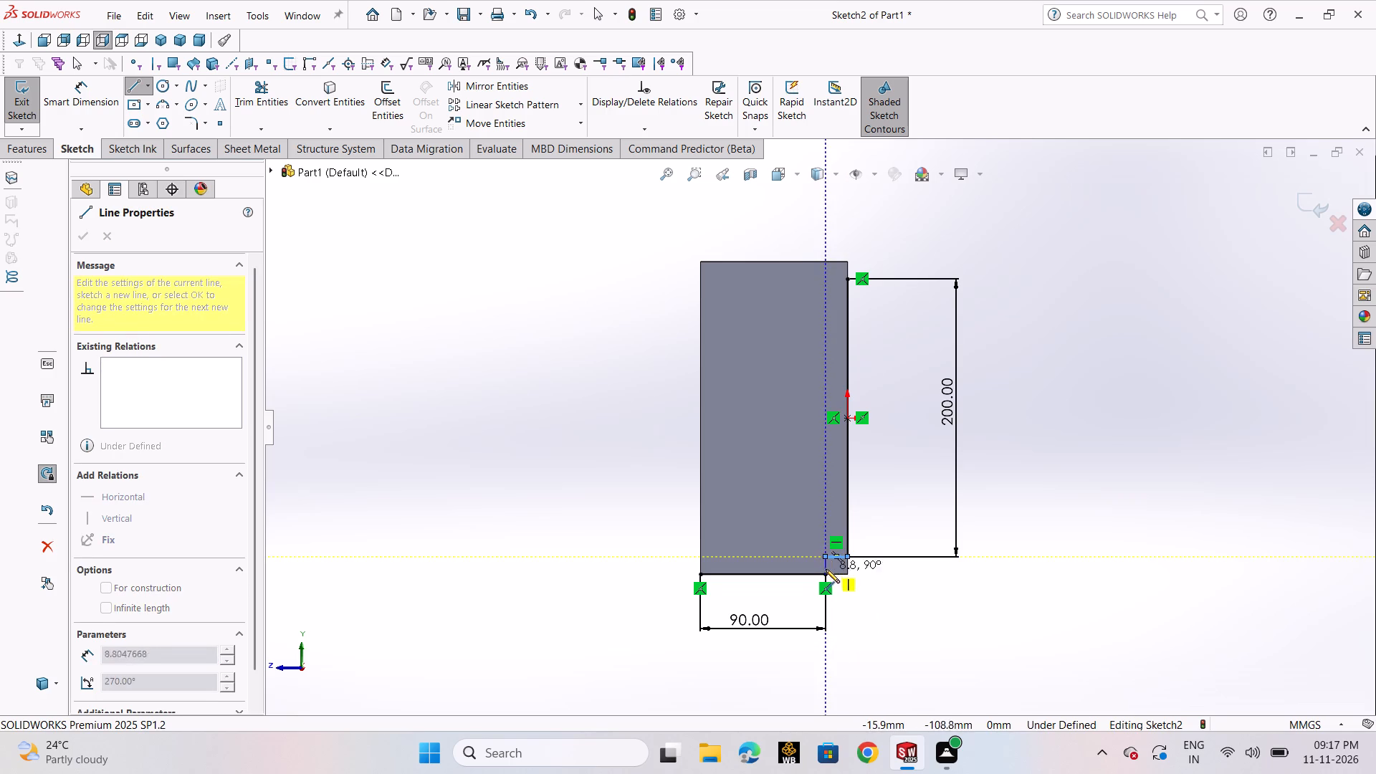
left_click(826, 575)
right_click(825, 575)
left_click(842, 581)
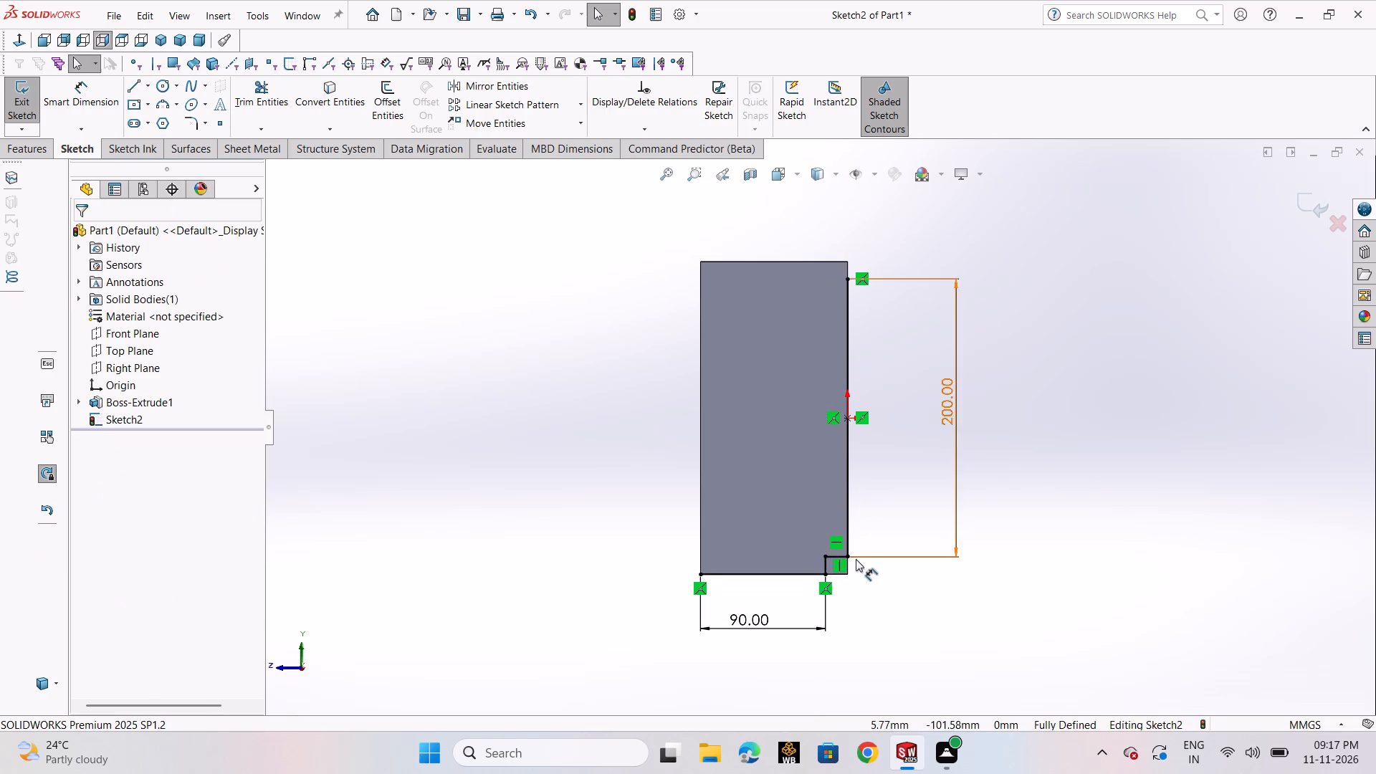
Delete the short horizontal line of the step near the bottom back corner.
scroll(856, 559, "down", 10)
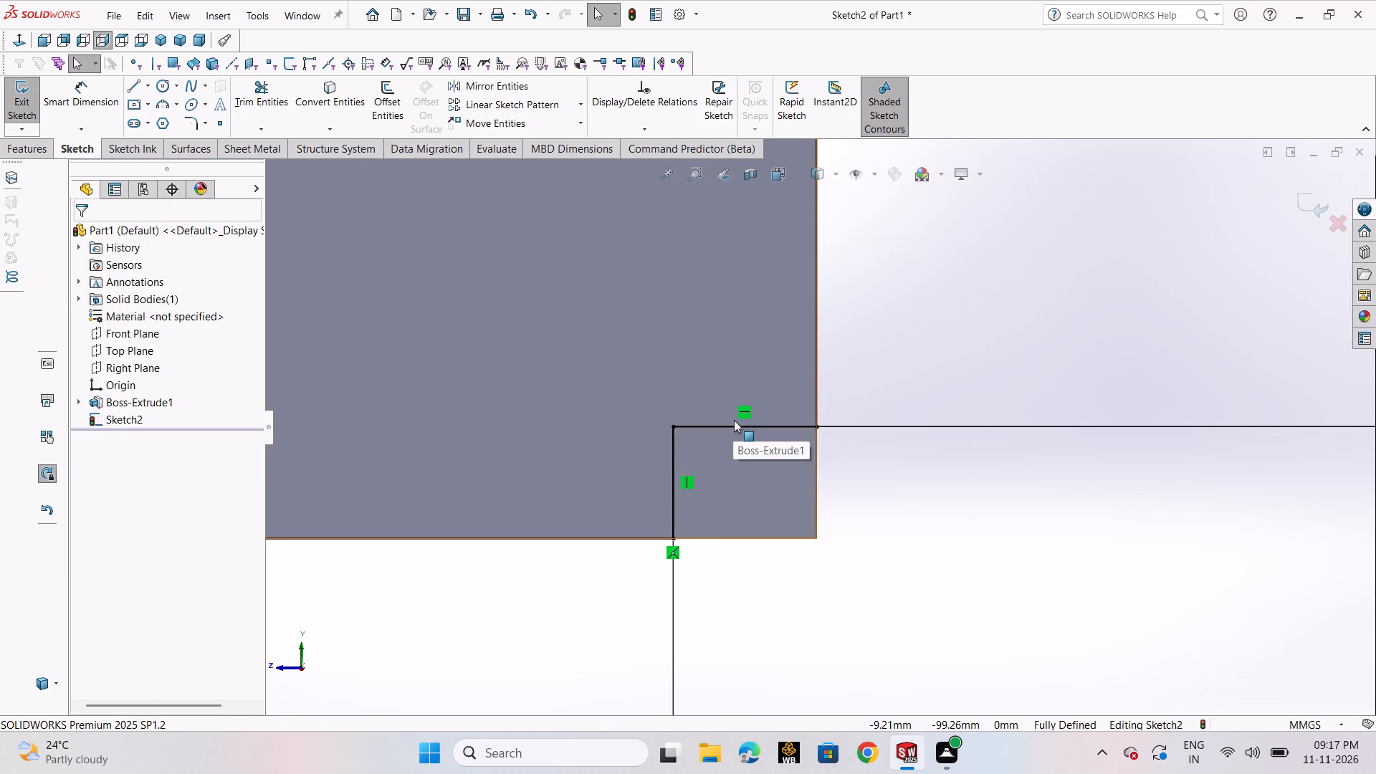
left_click(735, 423)
key("Delete")
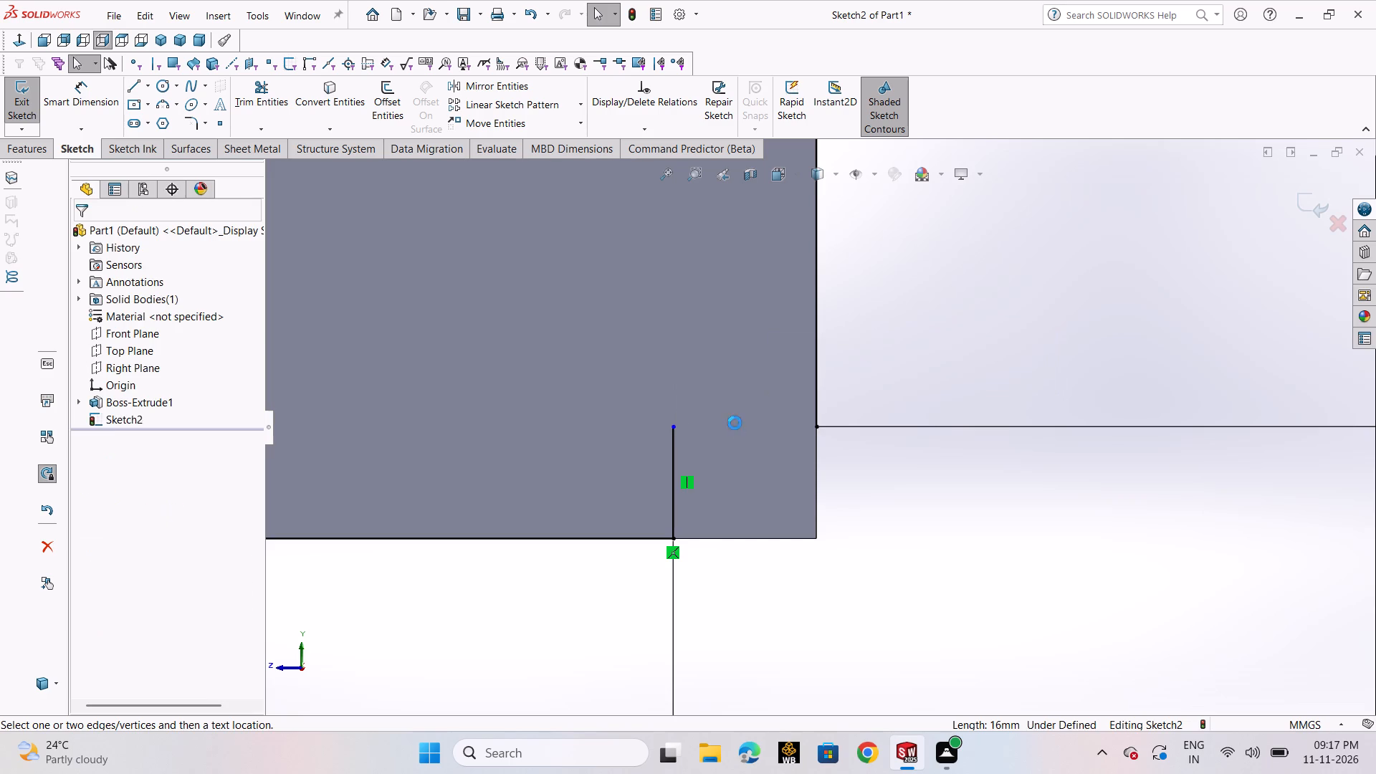
Sketch a slanted line about 17.6 mm long from the lower end of the 200 mm line, running up and into the end face.
left_click(138, 87)
left_click(143, 100)
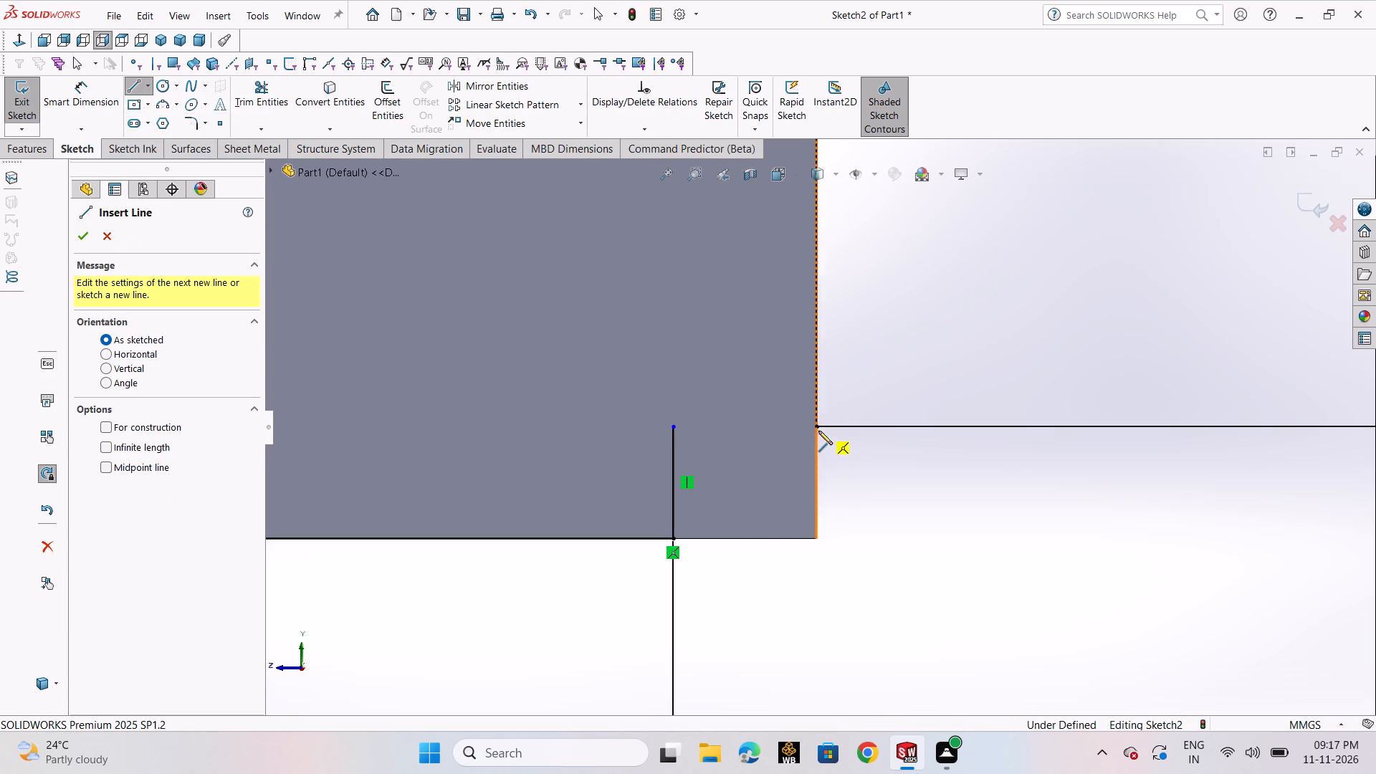
left_click(818, 429)
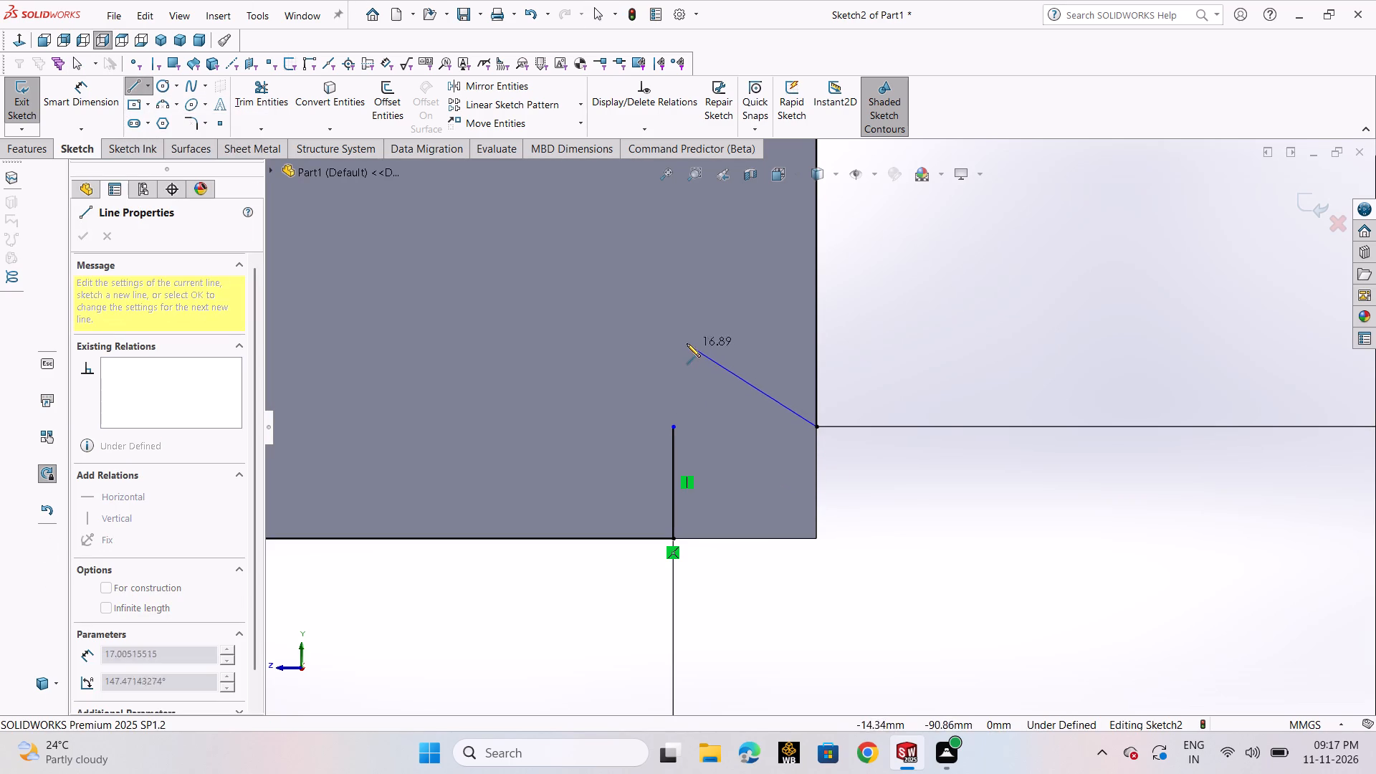
left_click(684, 340)
right_click(684, 341)
left_click(700, 354)
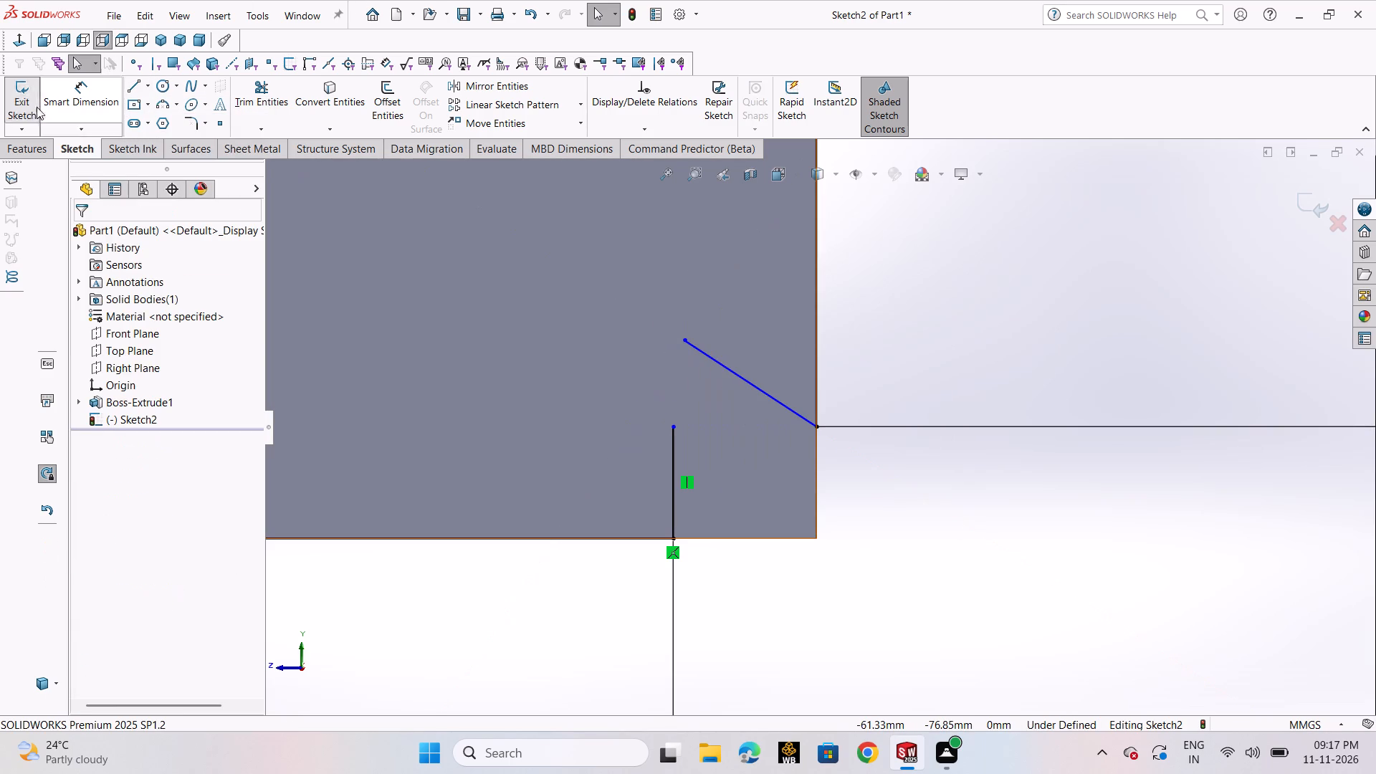
Dimension the angle between the slanted line and the vertical back-edge line to 45°.
left_click(60, 100)
left_click(725, 368)
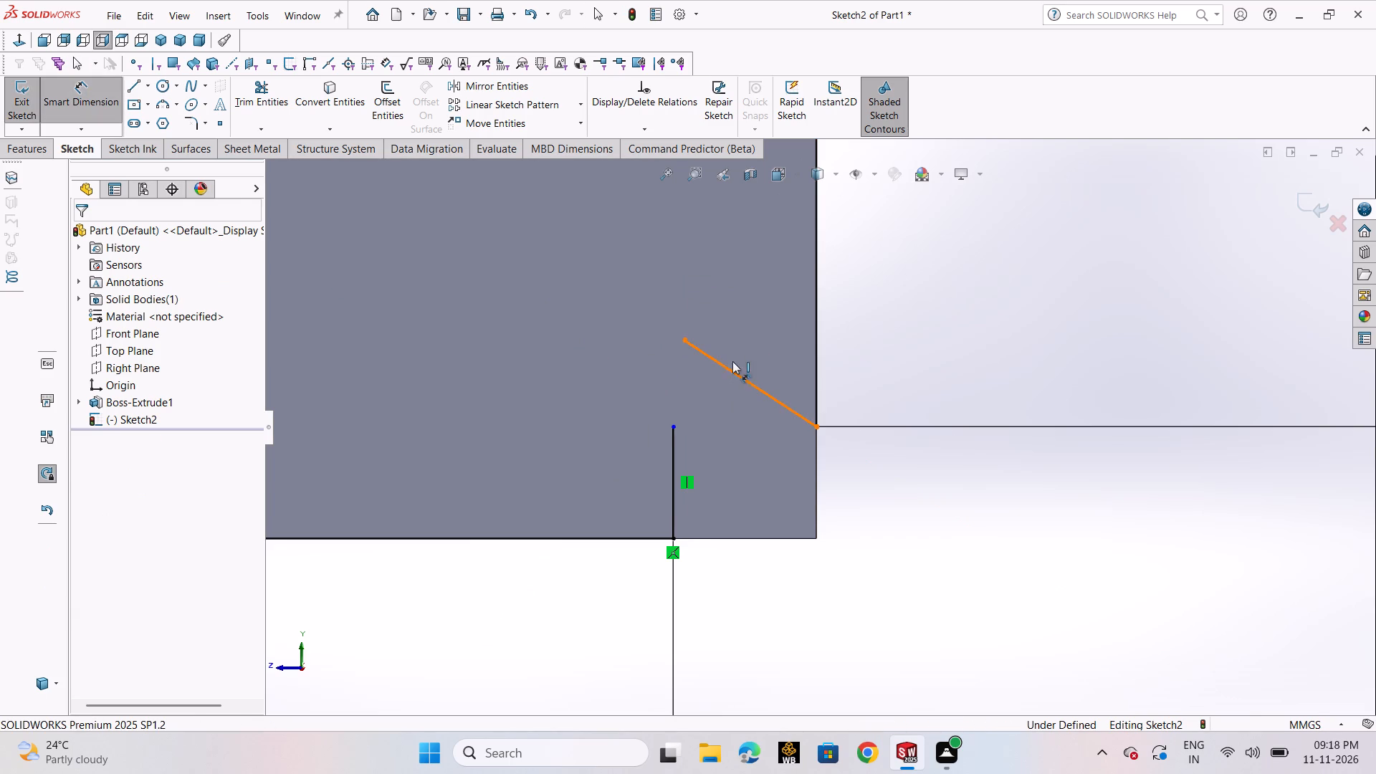
left_click(818, 299)
left_click(783, 292)
type("45")
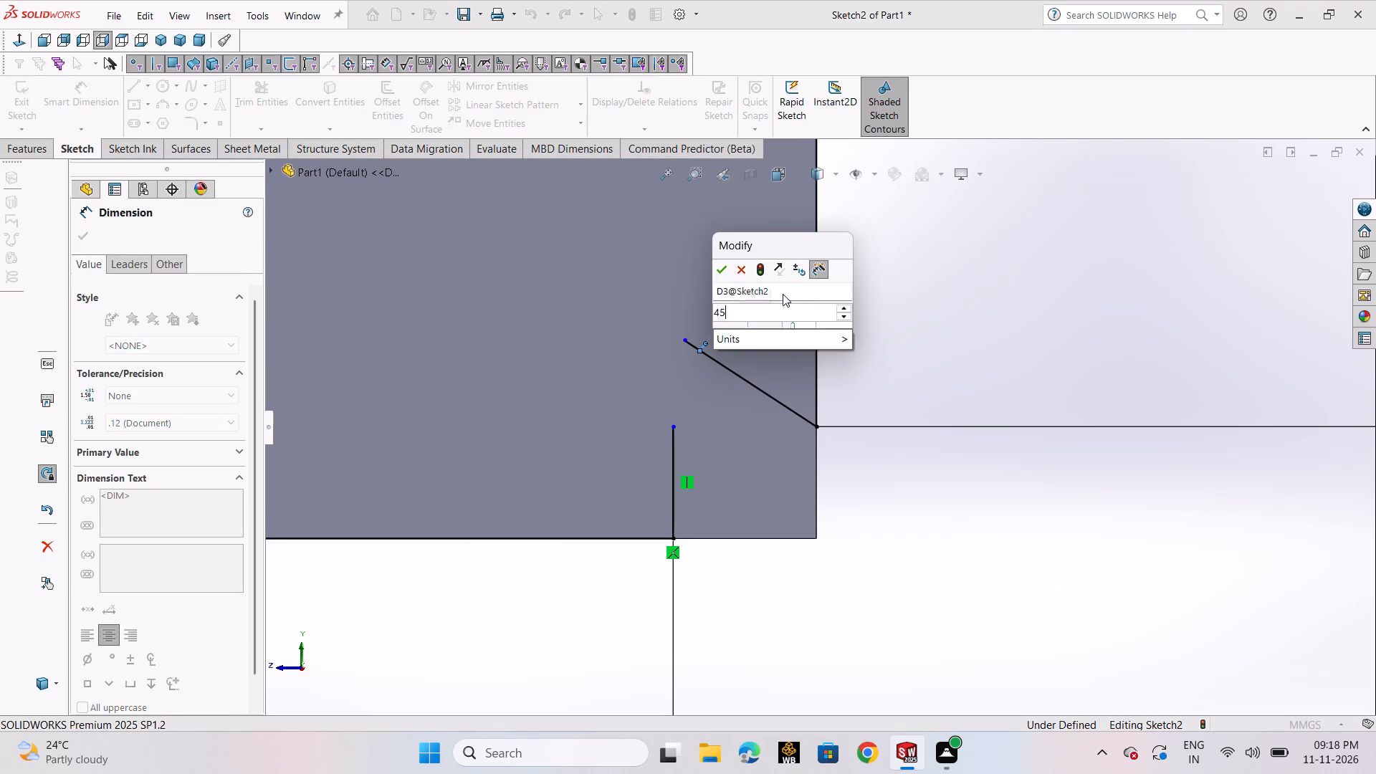
key("Return")
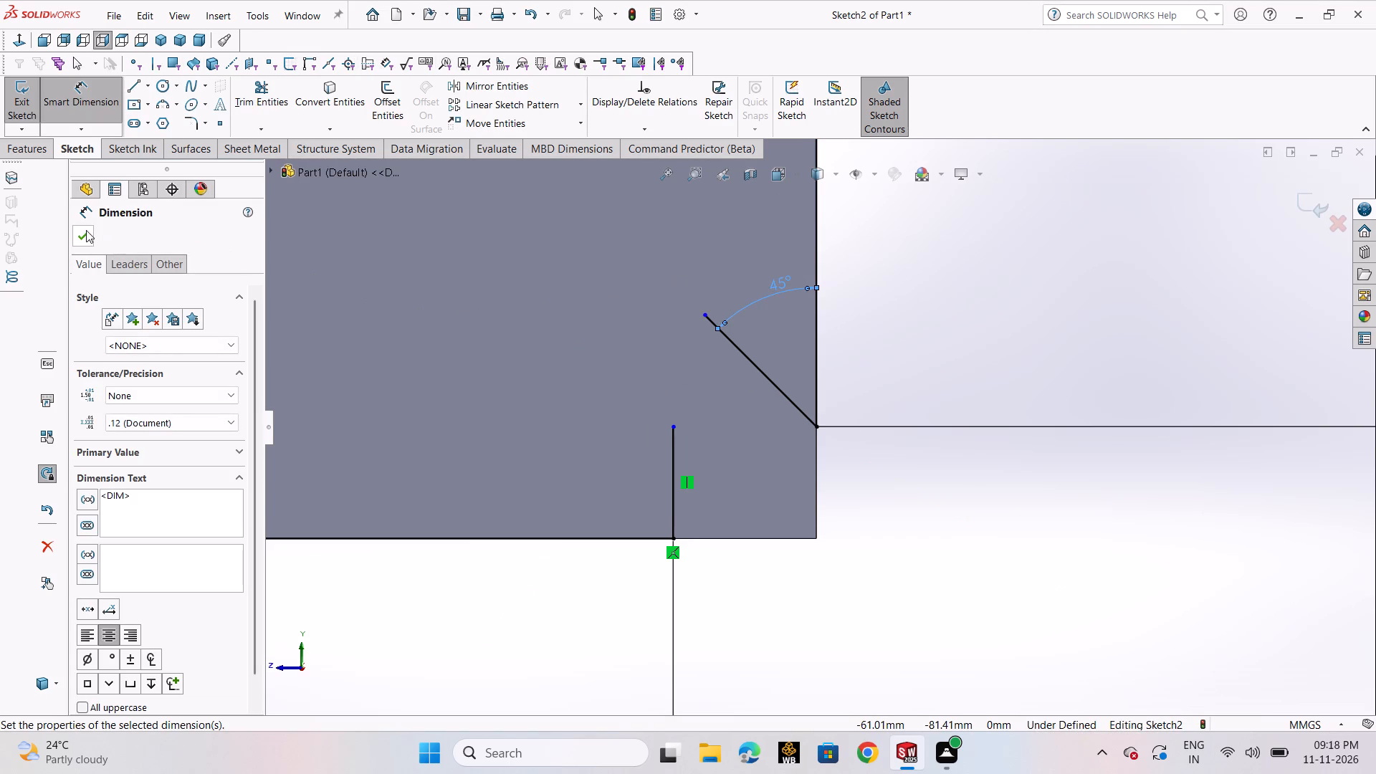
left_click(85, 231)
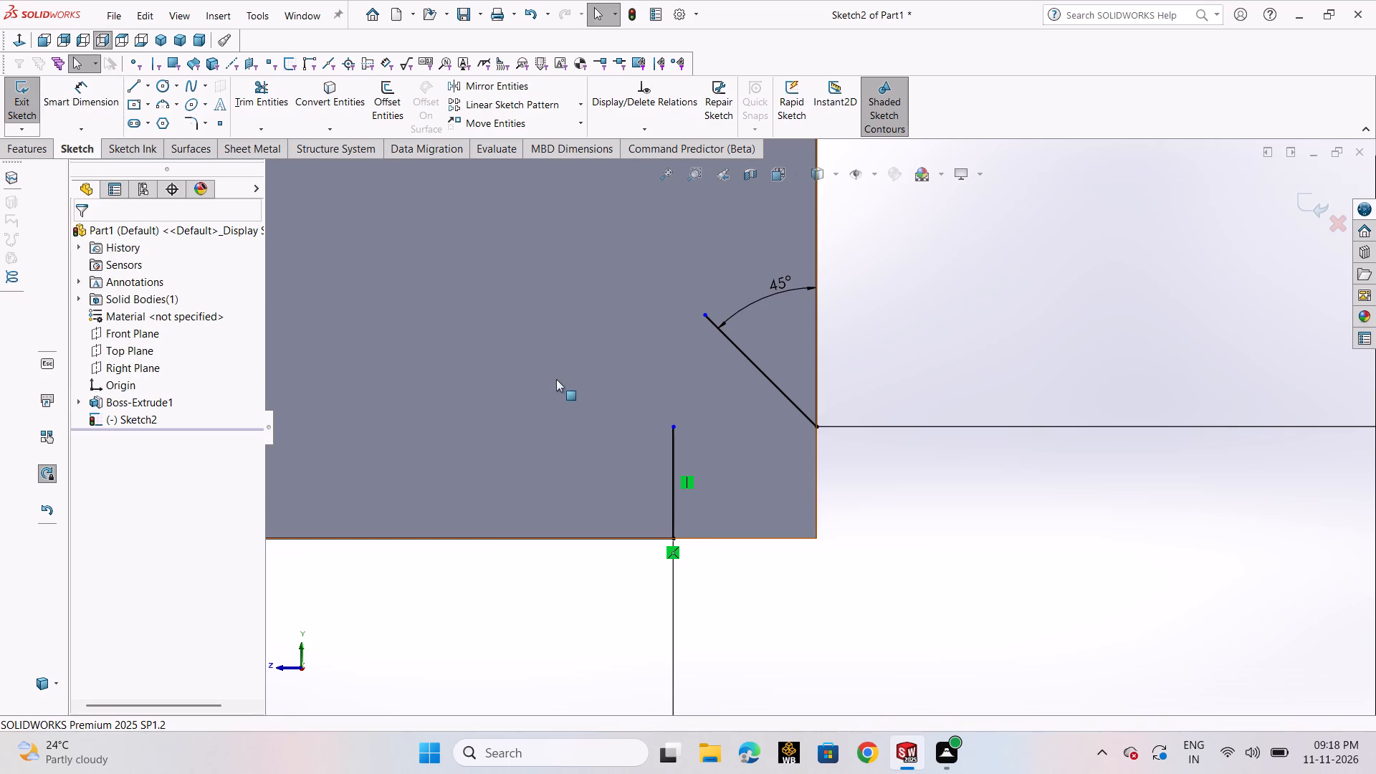
Stretch the short vertical line upward and join the slanted line's free end to its top endpoint.
left_click_drag(671, 429, 671, 286)
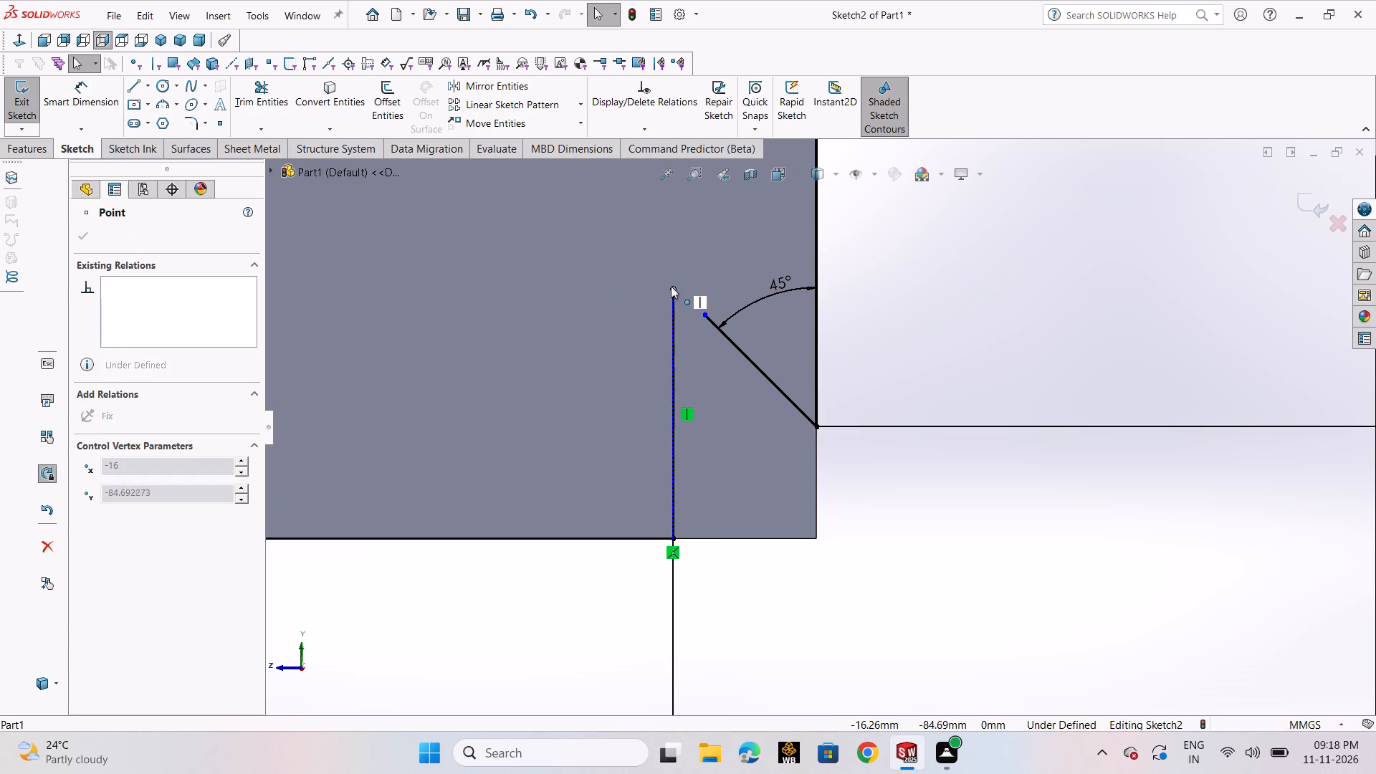
left_click_drag(671, 286, 671, 285)
left_click(835, 346)
left_click_drag(708, 317, 681, 274)
left_click(937, 342)
Draw a horizontal centerline from the origin across the end face, extending past the block's front edge.
scroll(784, 560, "up", 3)
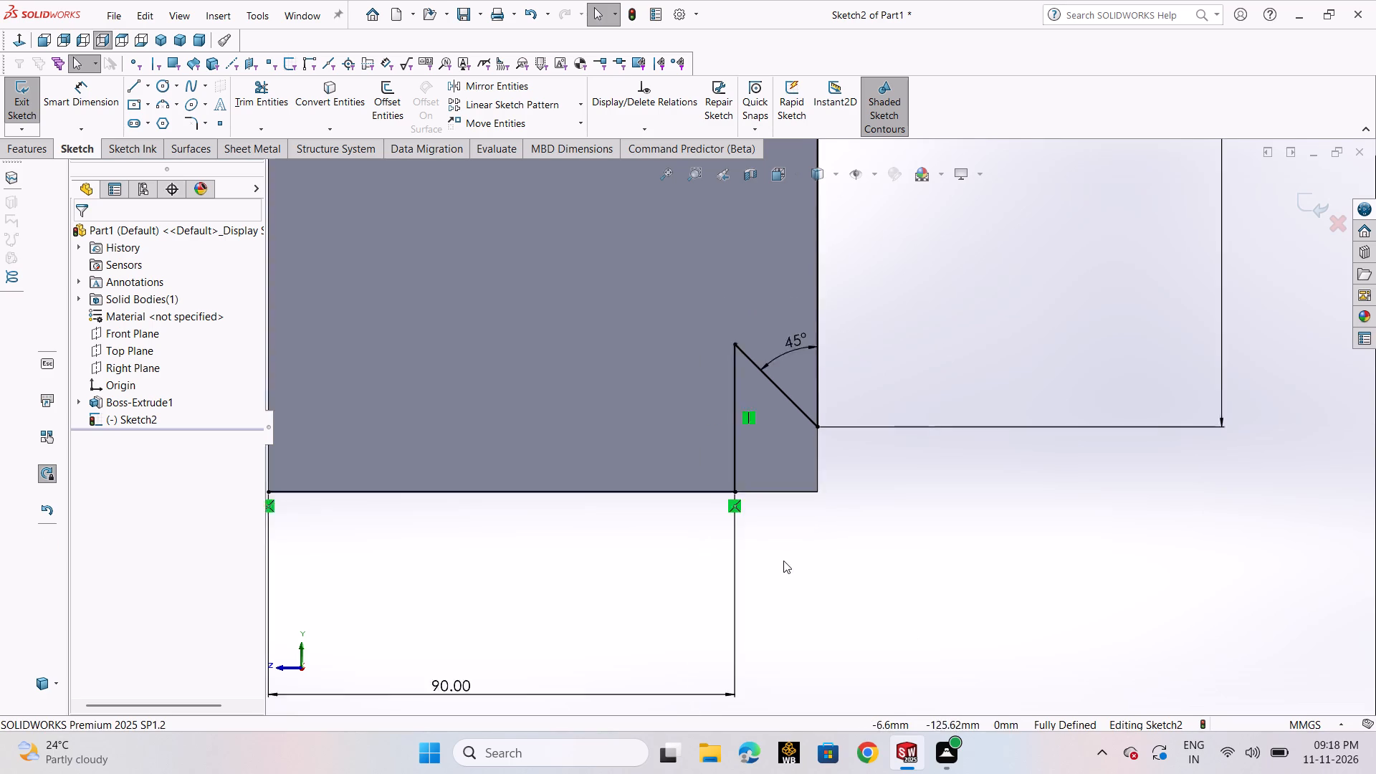
scroll(783, 560, "up", 1)
scroll(578, 161, "up", 4)
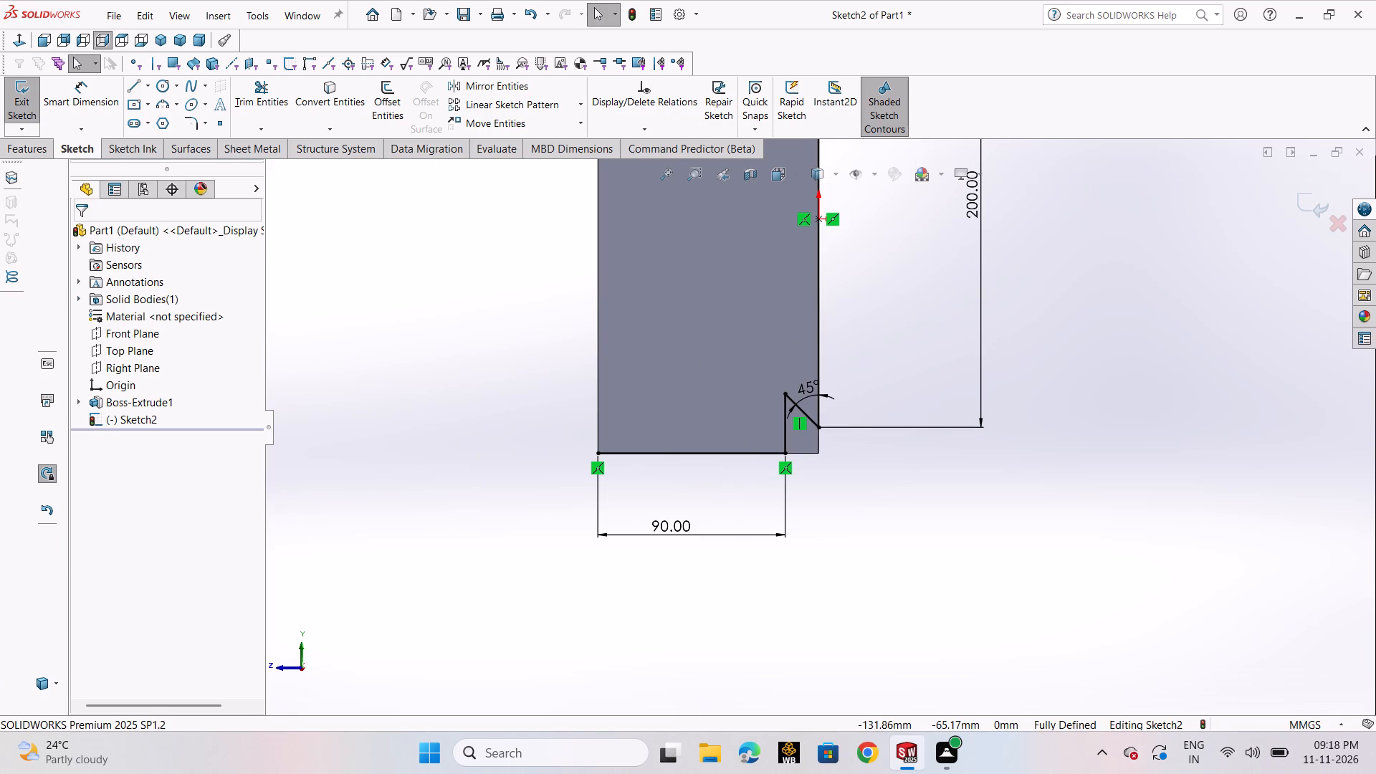
scroll(942, 323, "up", 3)
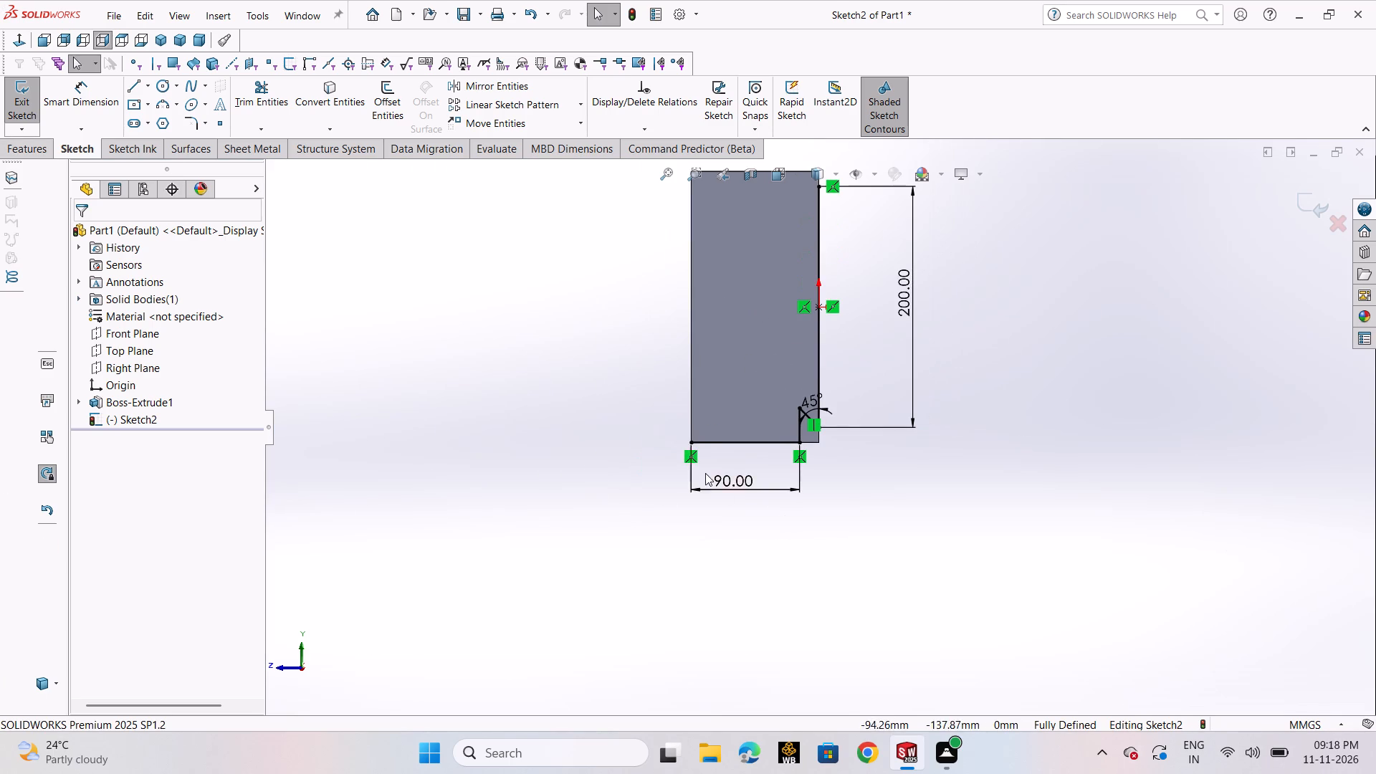
scroll(705, 473, "up", 1)
scroll(0, 273, "up", 1)
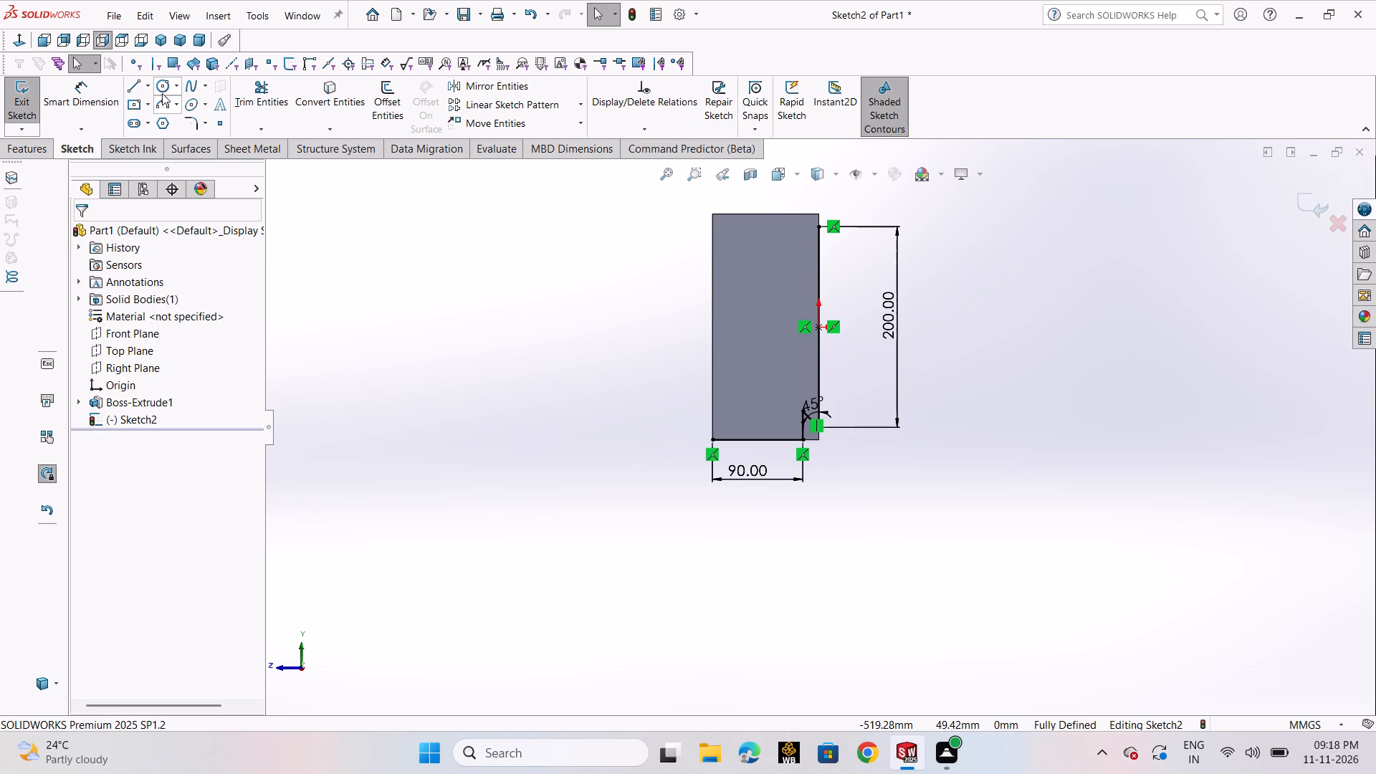
left_click(150, 88)
left_click(154, 123)
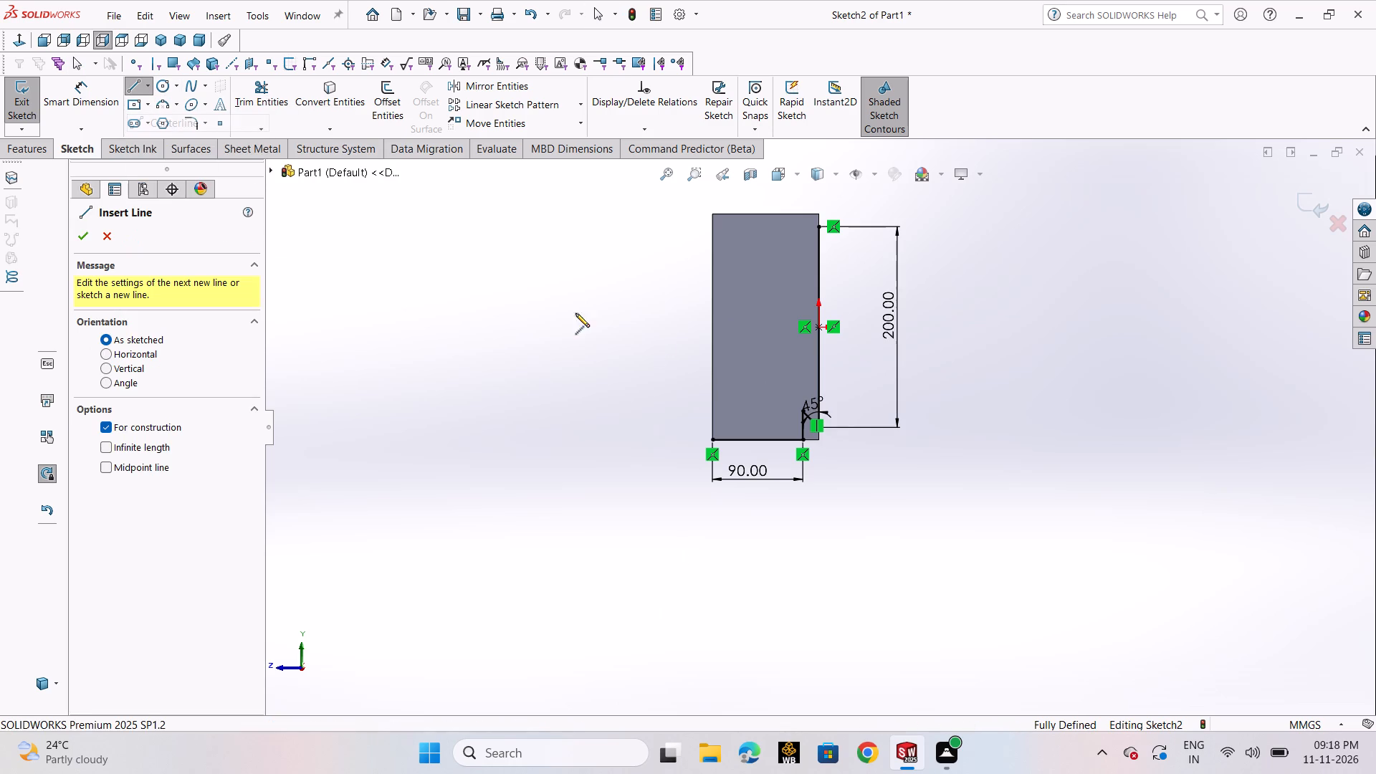
left_click(818, 328)
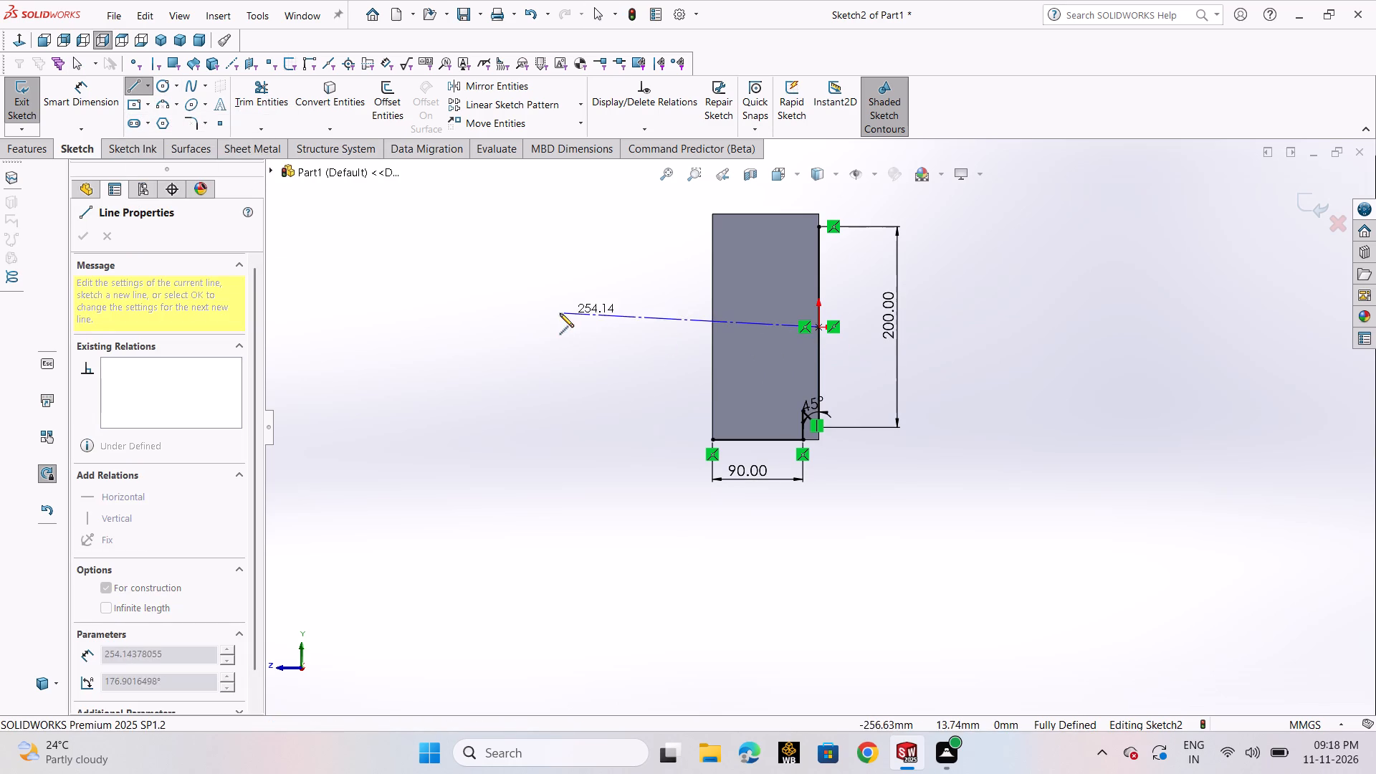
left_click(556, 327)
right_click(555, 327)
left_click(563, 334)
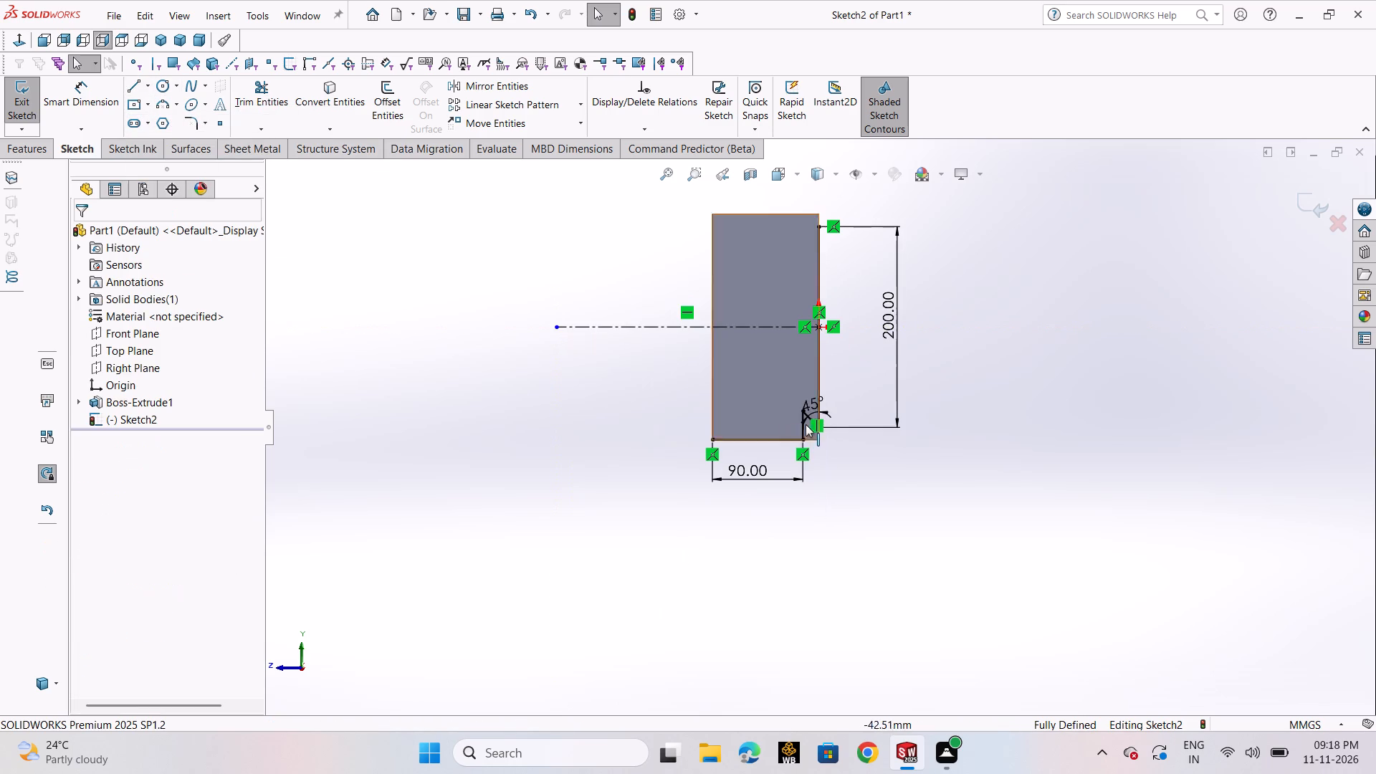
Trim away the 90 mm line on the bottom edge and the 200 mm line on the back edge.
left_click(265, 103)
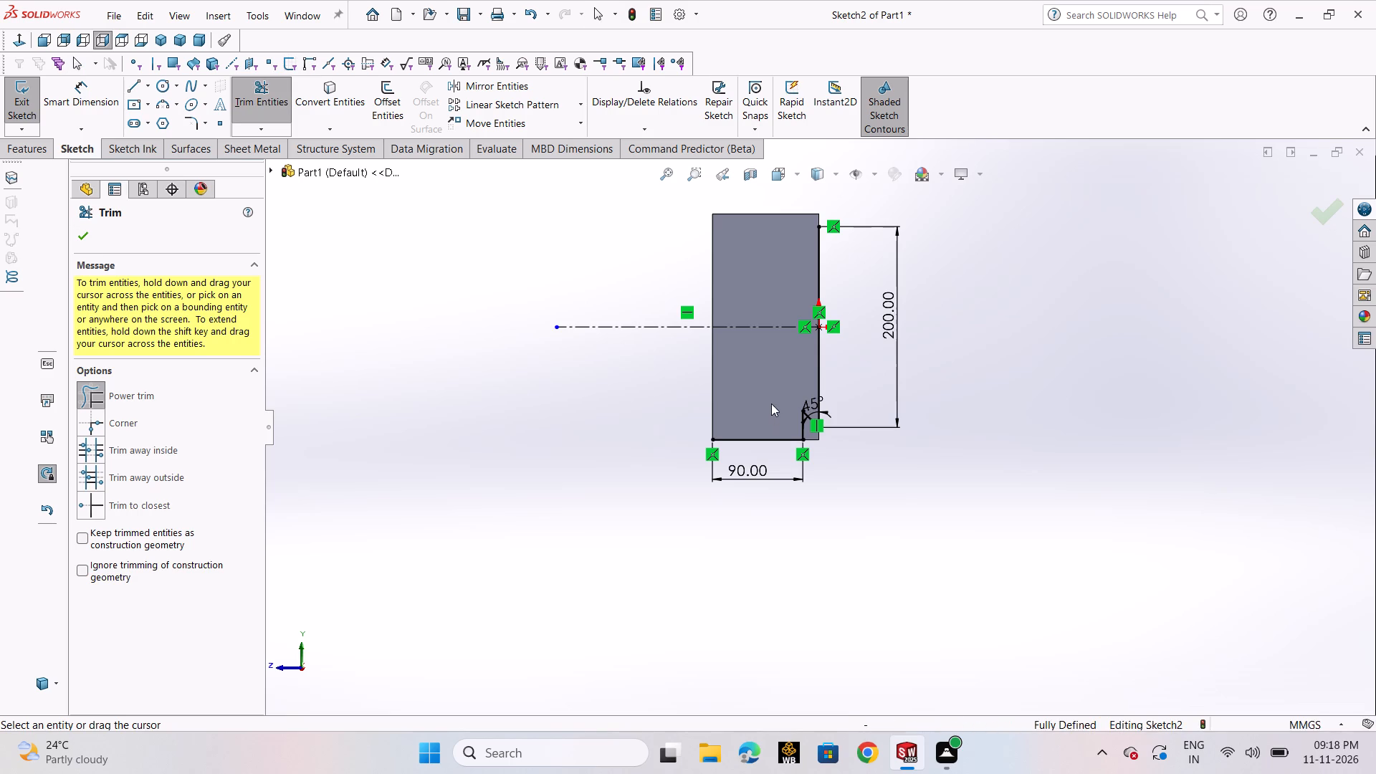
left_click_drag(768, 395, 776, 469)
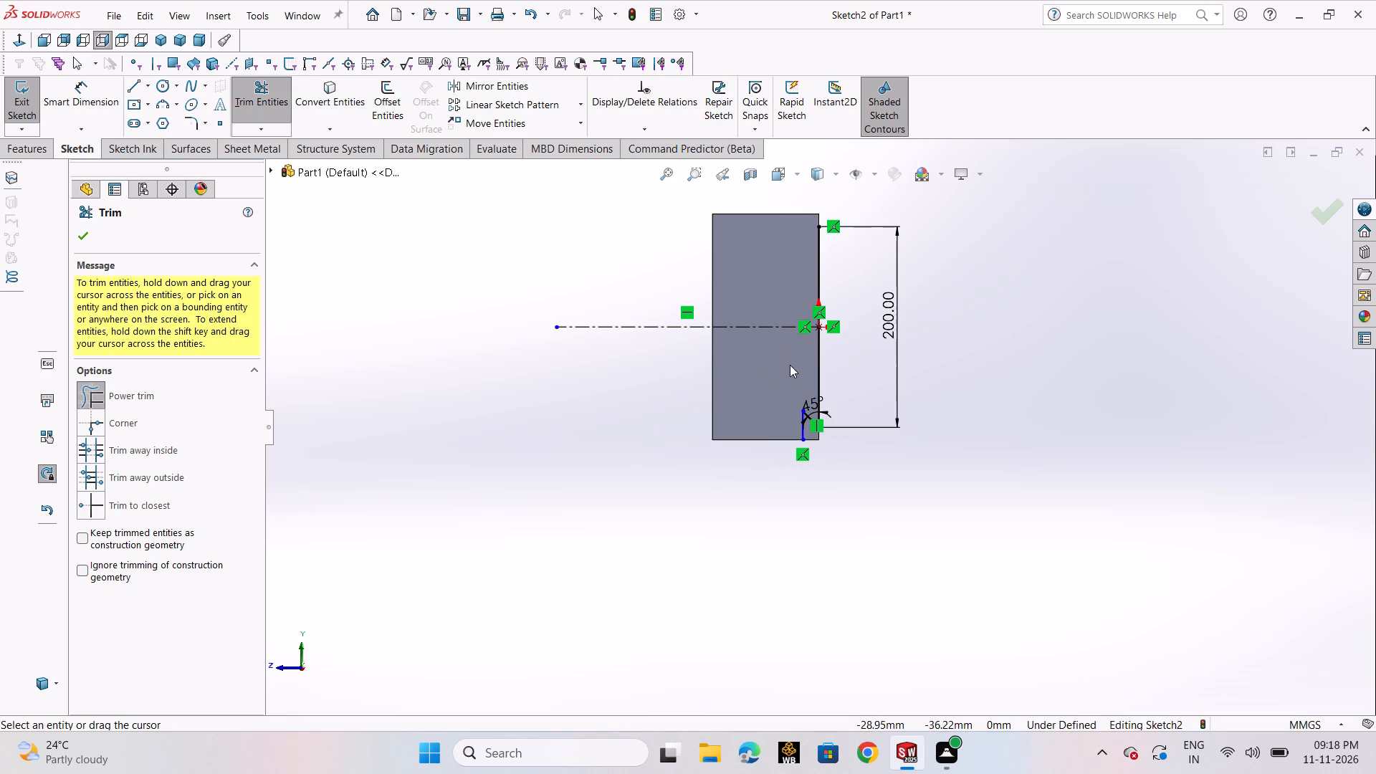
scroll(797, 375, "down", 1)
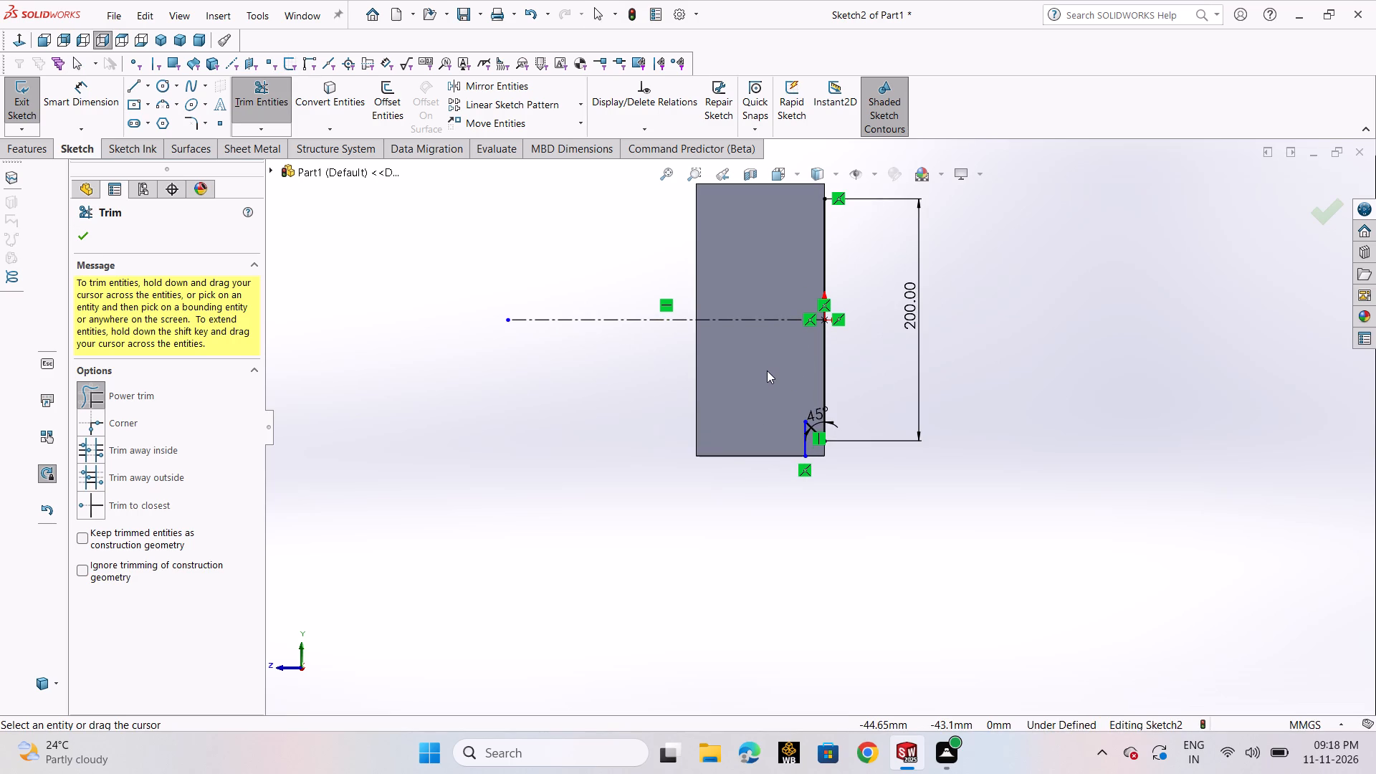
left_click_drag(767, 371, 894, 387)
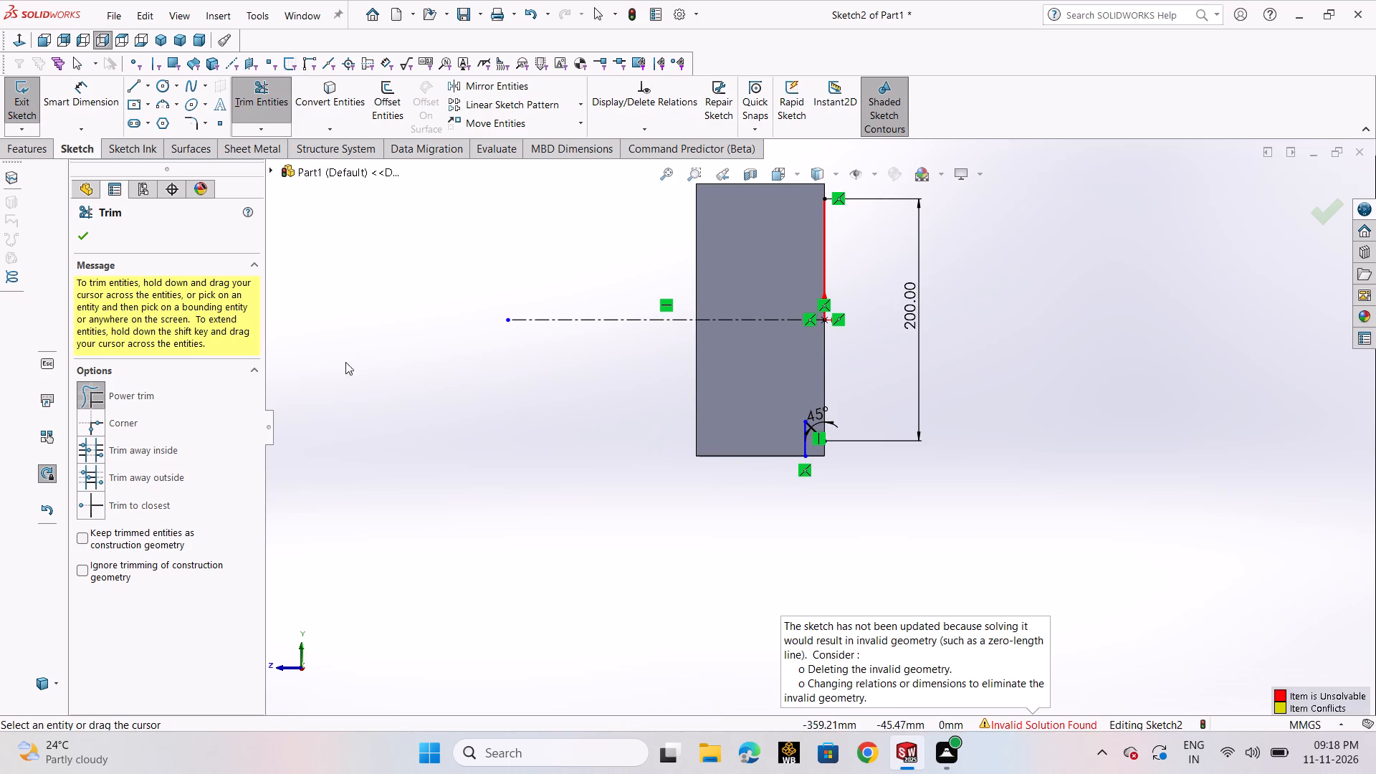
left_click_drag(805, 256, 879, 269)
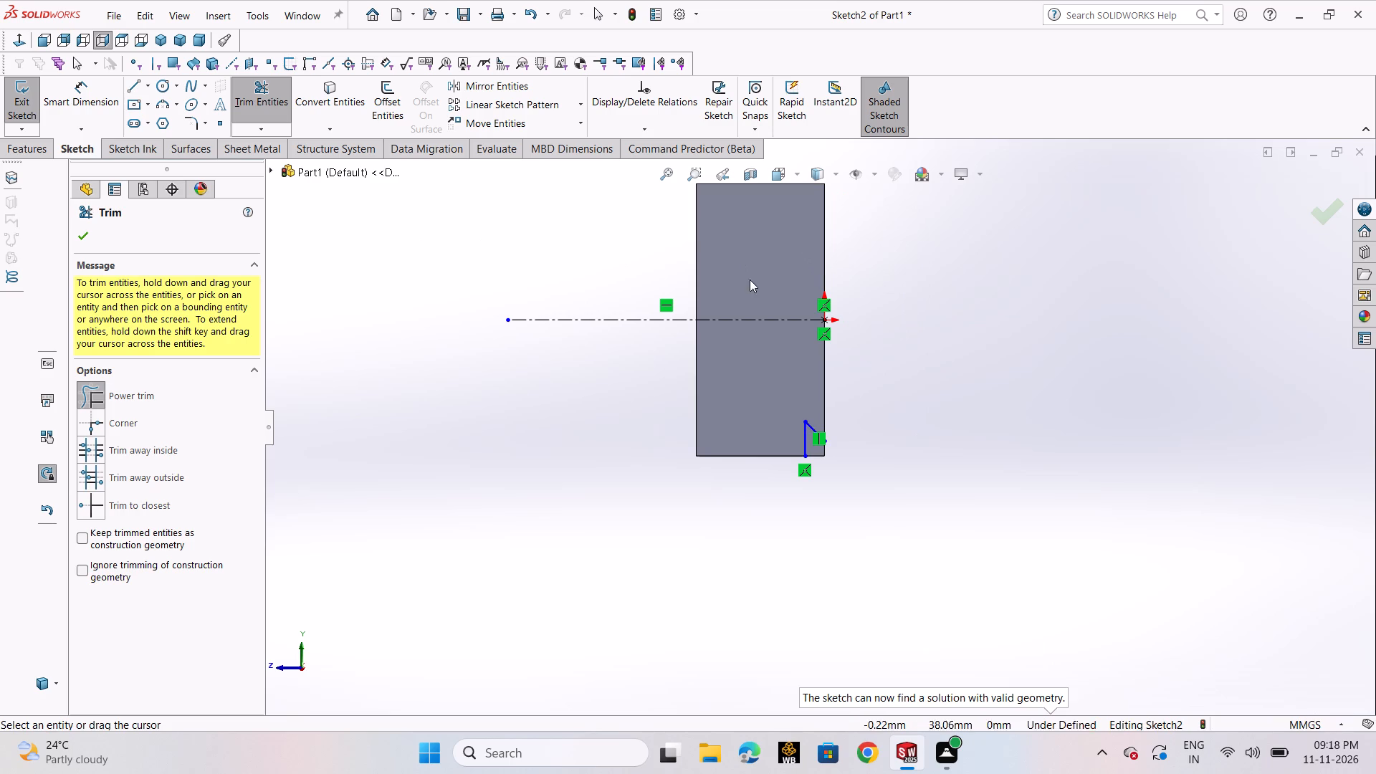
left_click(88, 242)
Close the corner profile with a line along the bottom edge to the back corner and a 12.5 mm line up to the slanted line.
scroll(833, 427, "down", 3)
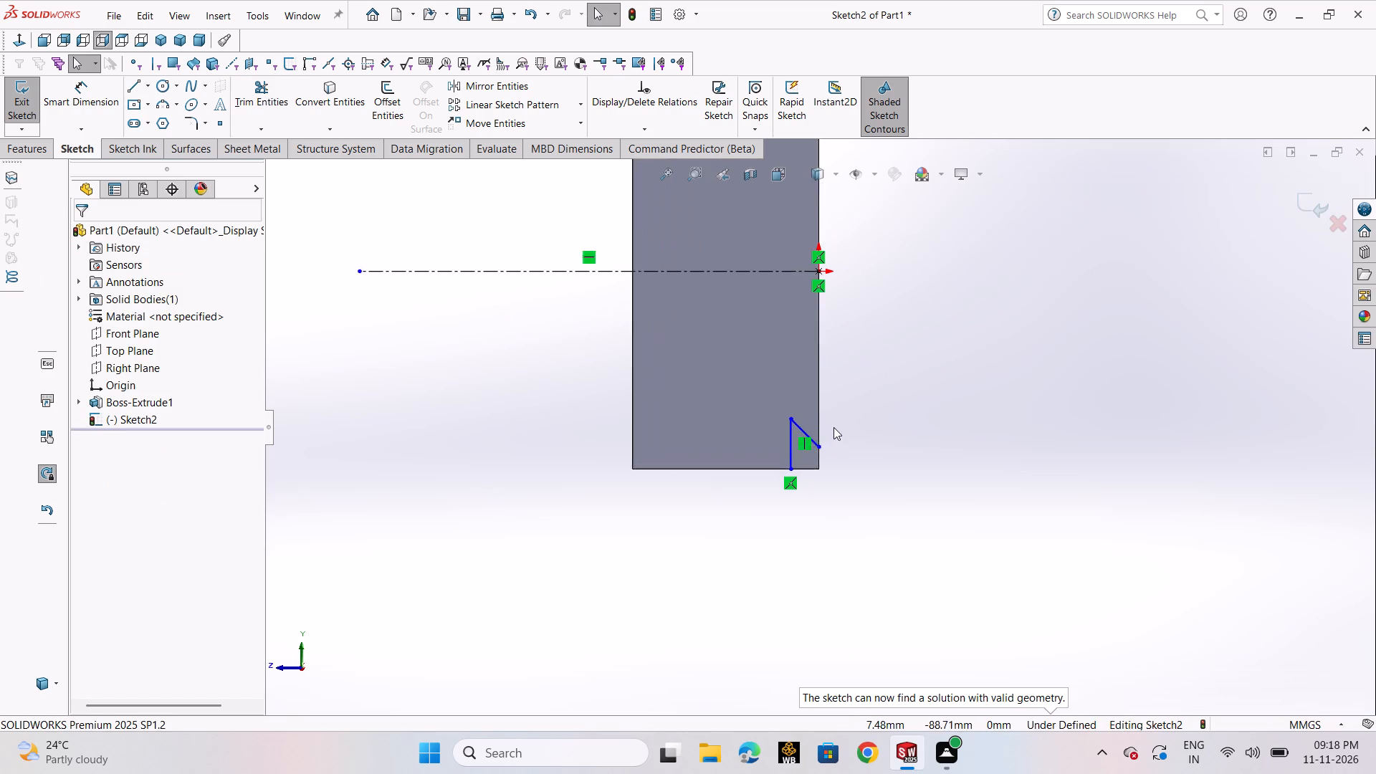
scroll(828, 436, "down", 3)
left_click(139, 81)
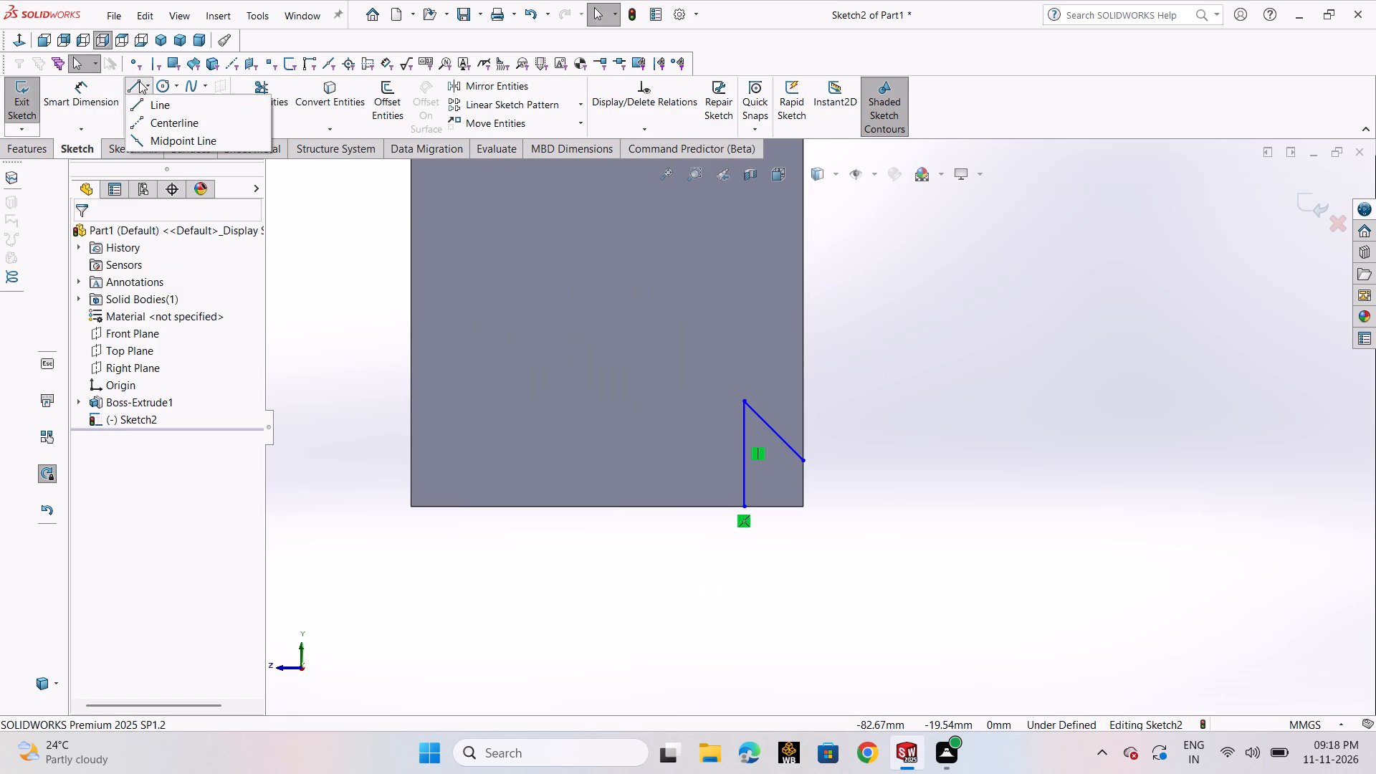
left_click(144, 100)
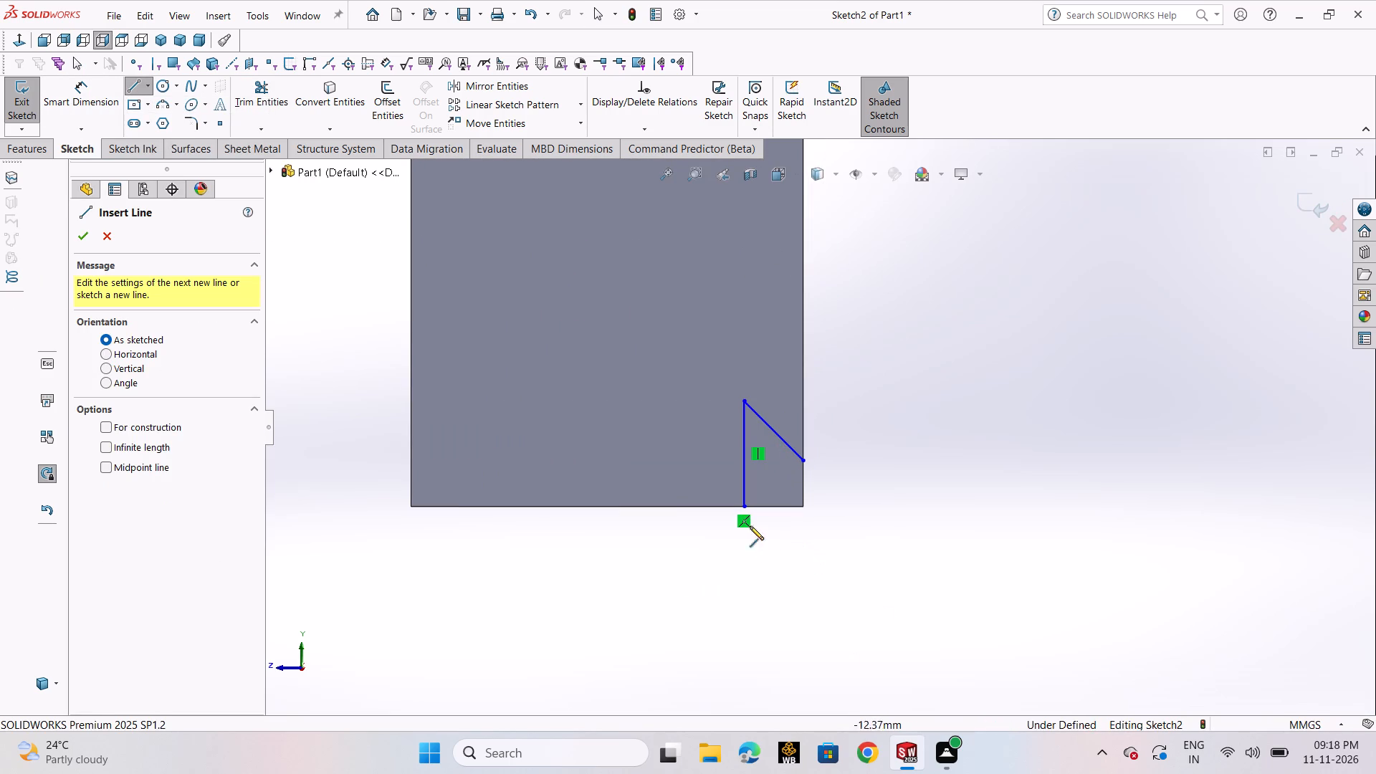
left_click(741, 507)
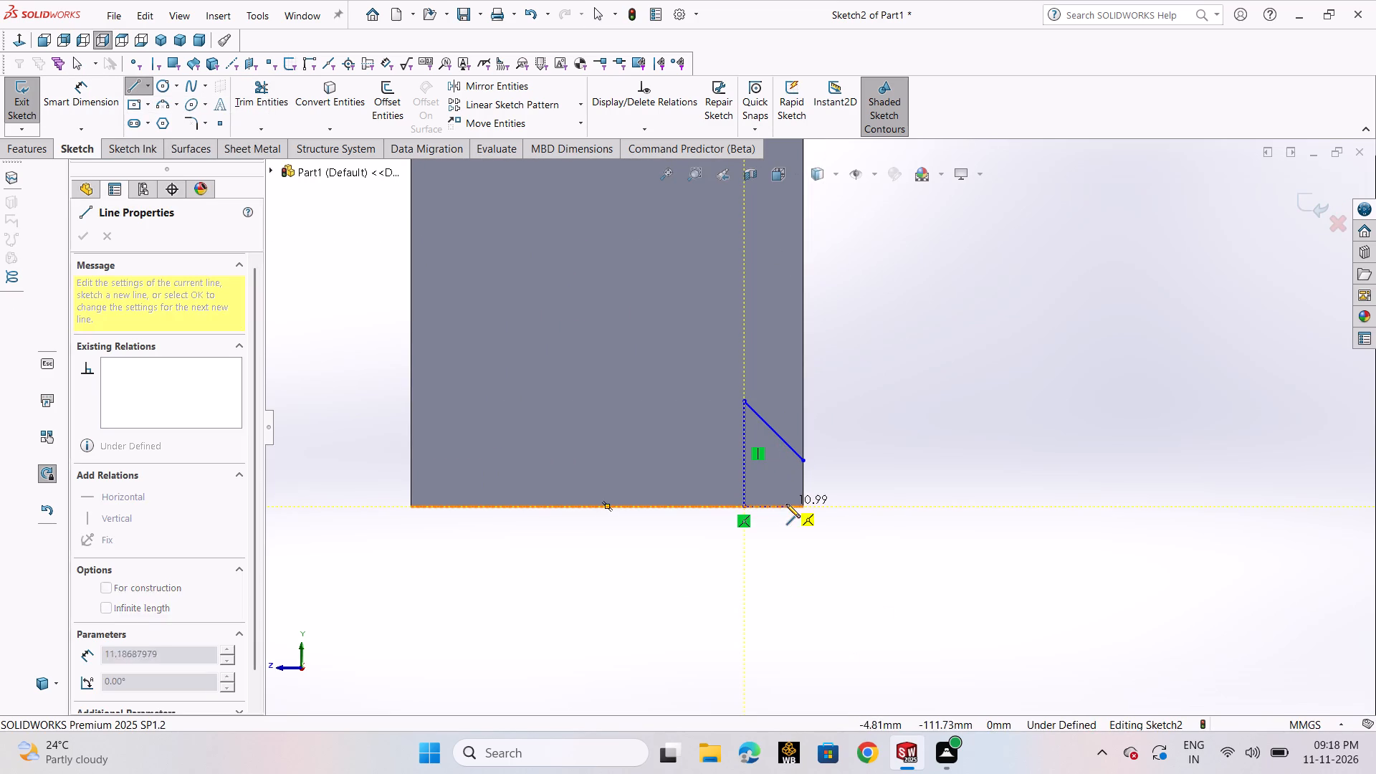
left_click(801, 507)
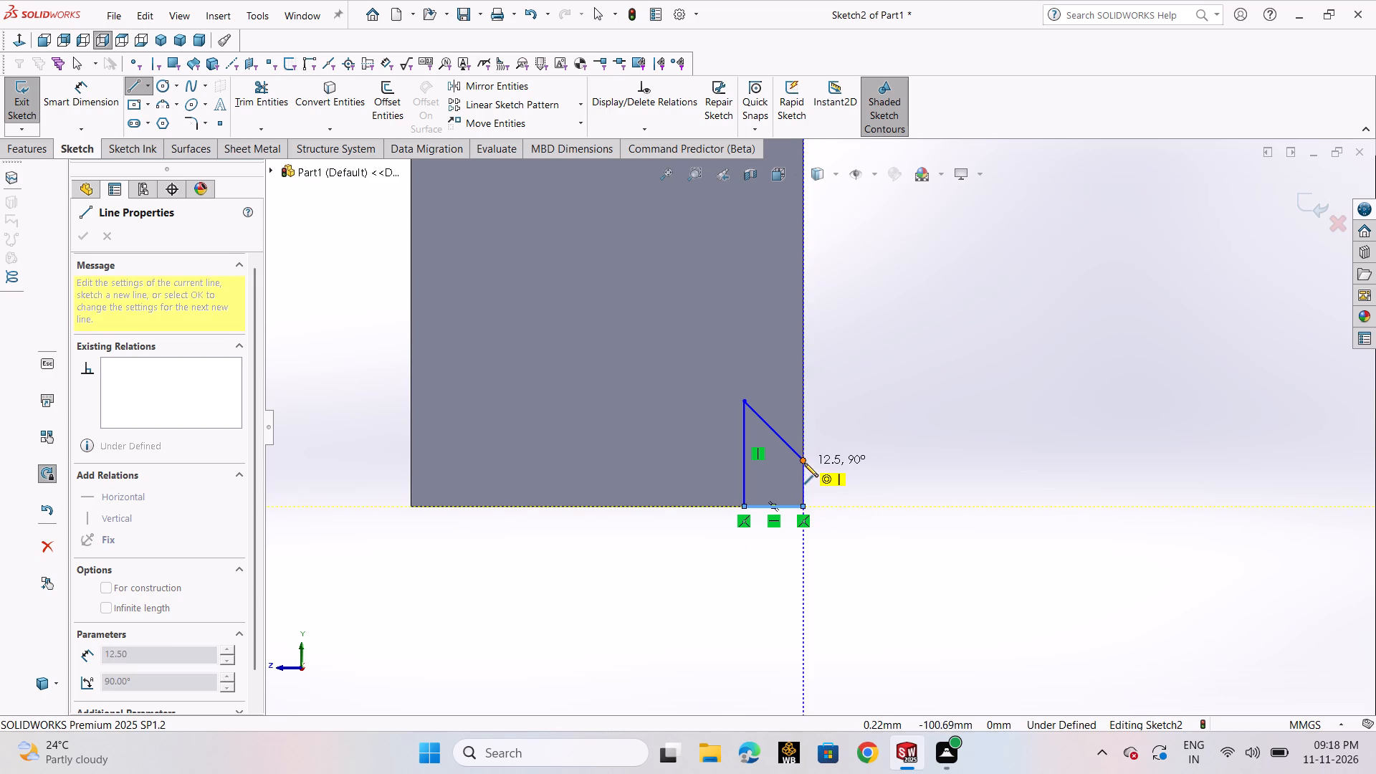
left_click(805, 462)
right_click(805, 459)
left_click(821, 470)
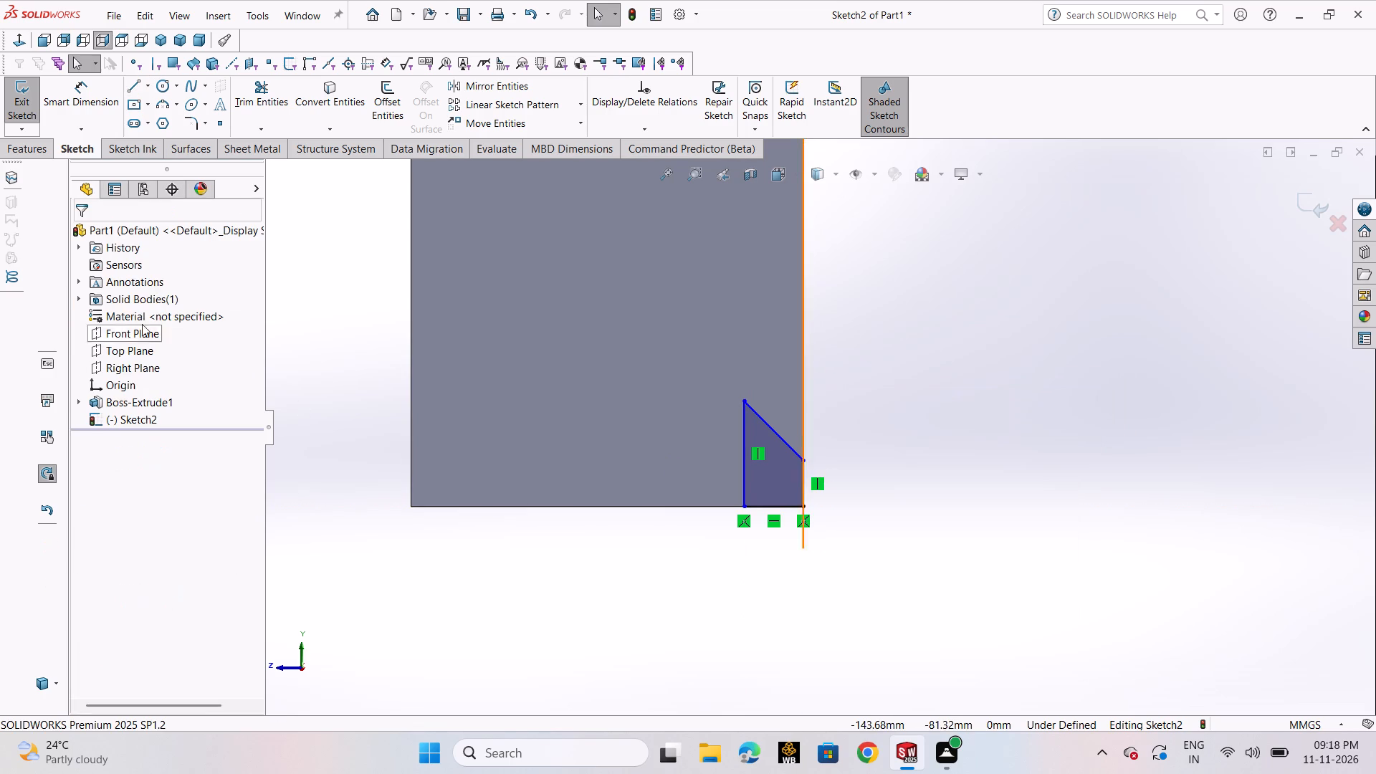
Dimension the corner profile's bottom line at 16 mm.
left_click(85, 96)
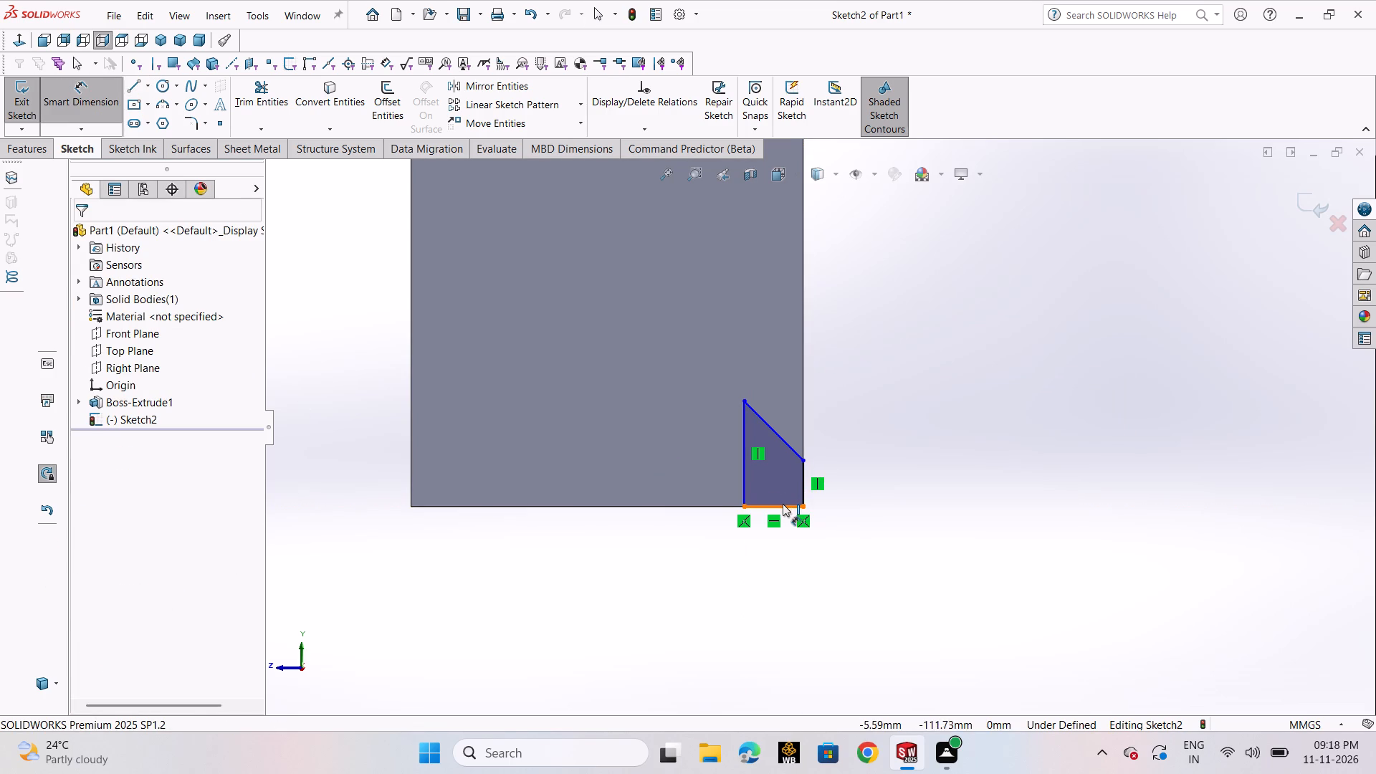
left_click(783, 504)
left_click(783, 578)
left_click(727, 555)
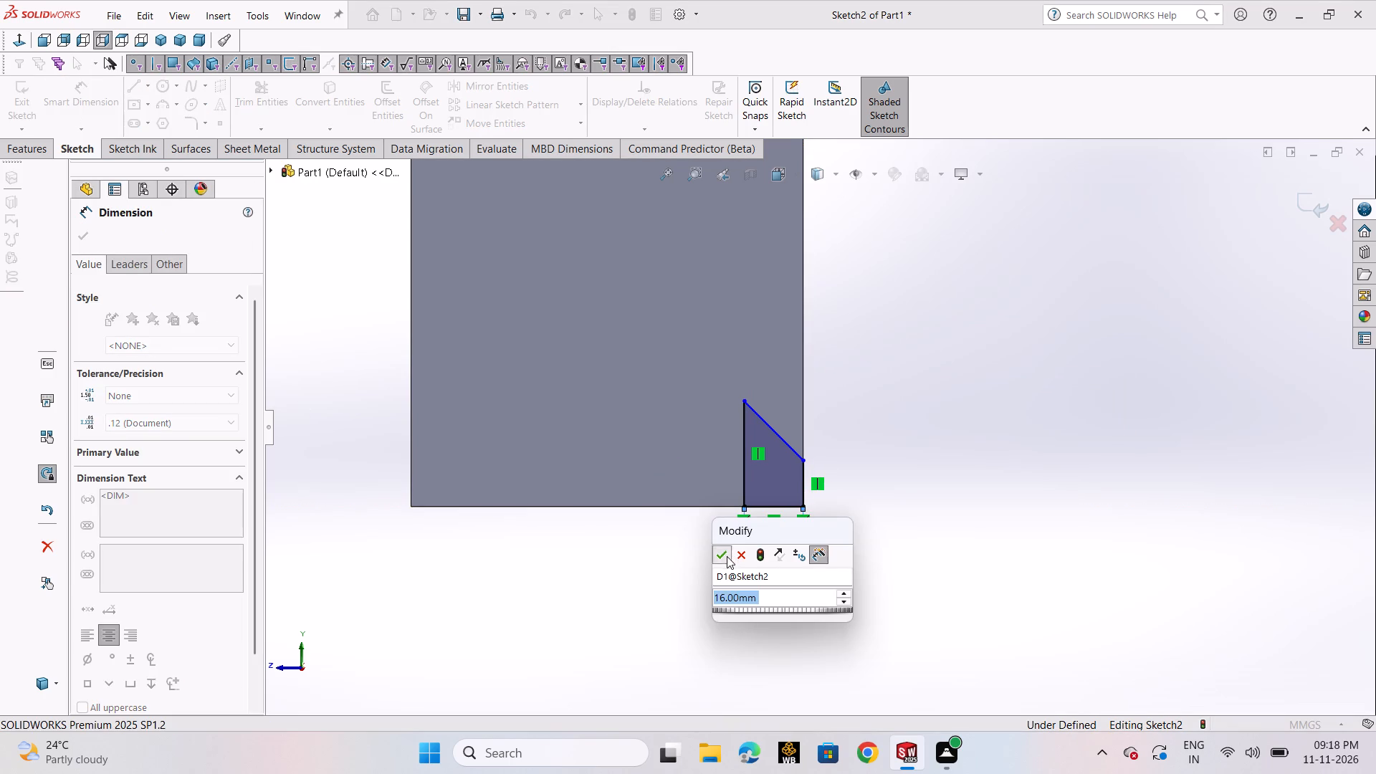
scroll(833, 363, "up", 3)
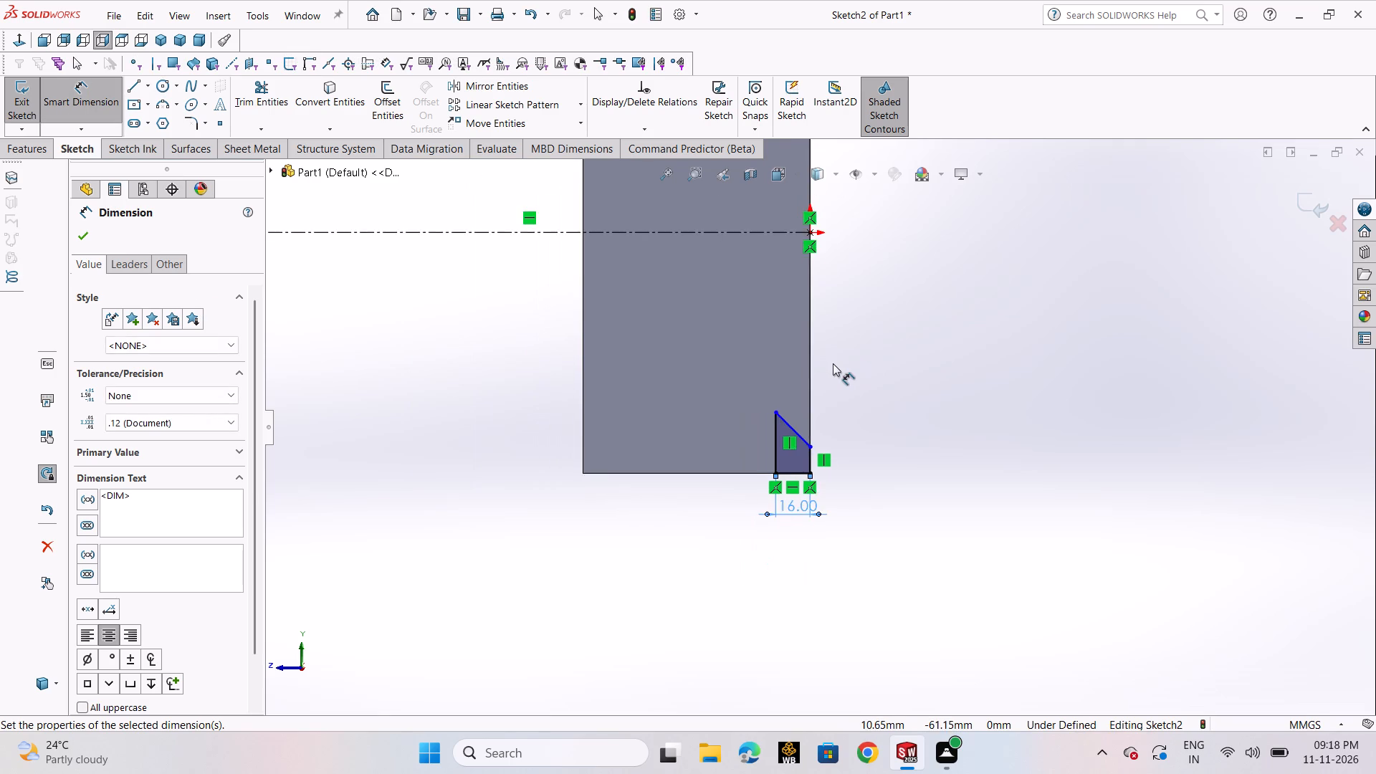
Dimension the vertical distance from the origin to the slanted line's lower end on the back edge at 100 mm.
scroll(833, 363, "up", 2)
left_click(815, 294)
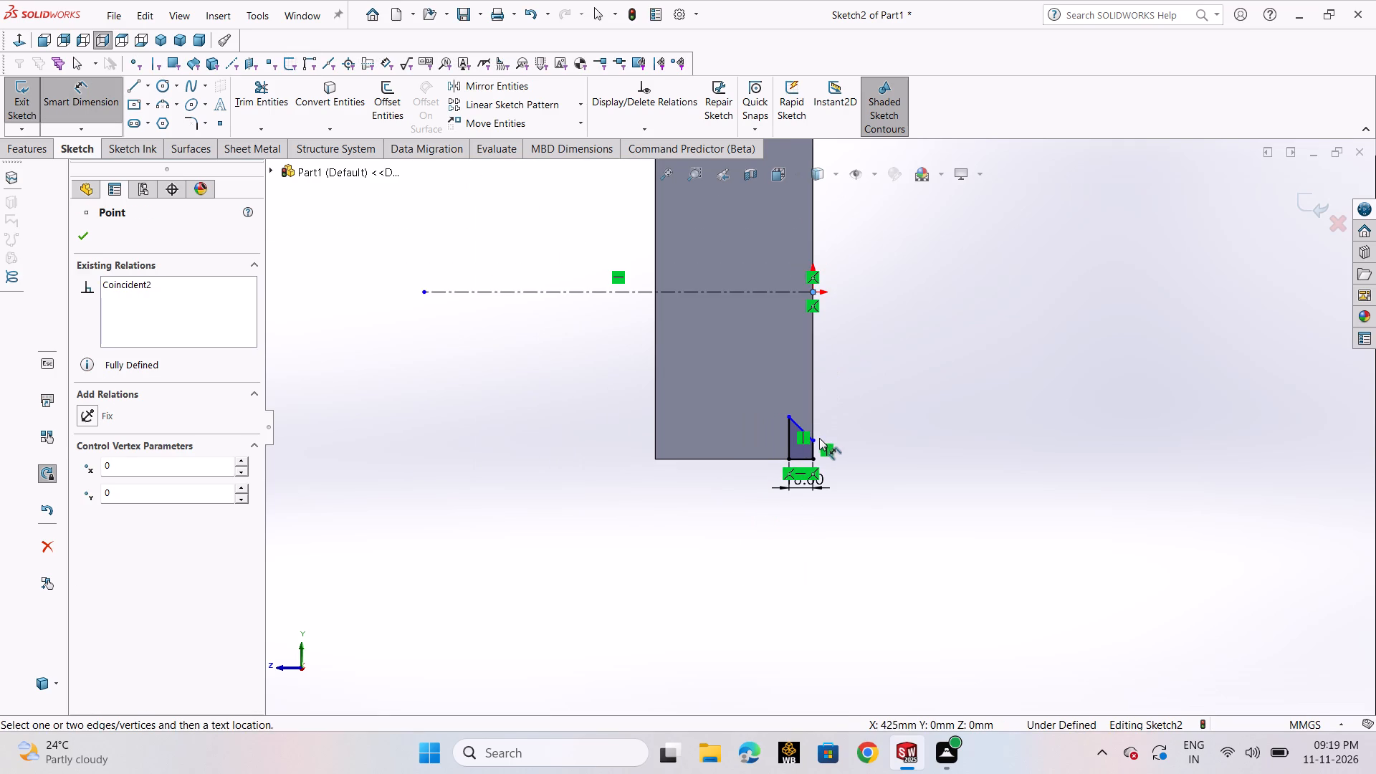
left_click(817, 439)
left_click(881, 373)
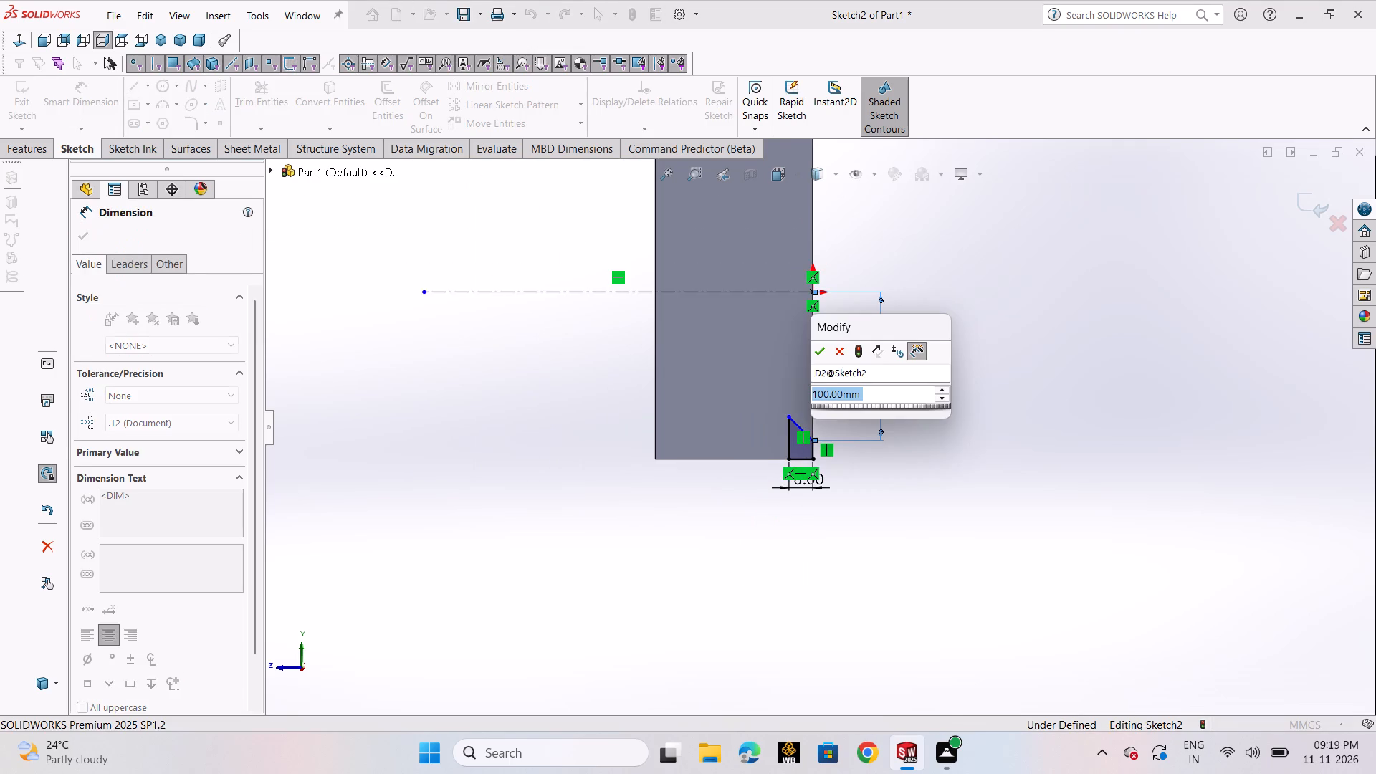
left_click(821, 355)
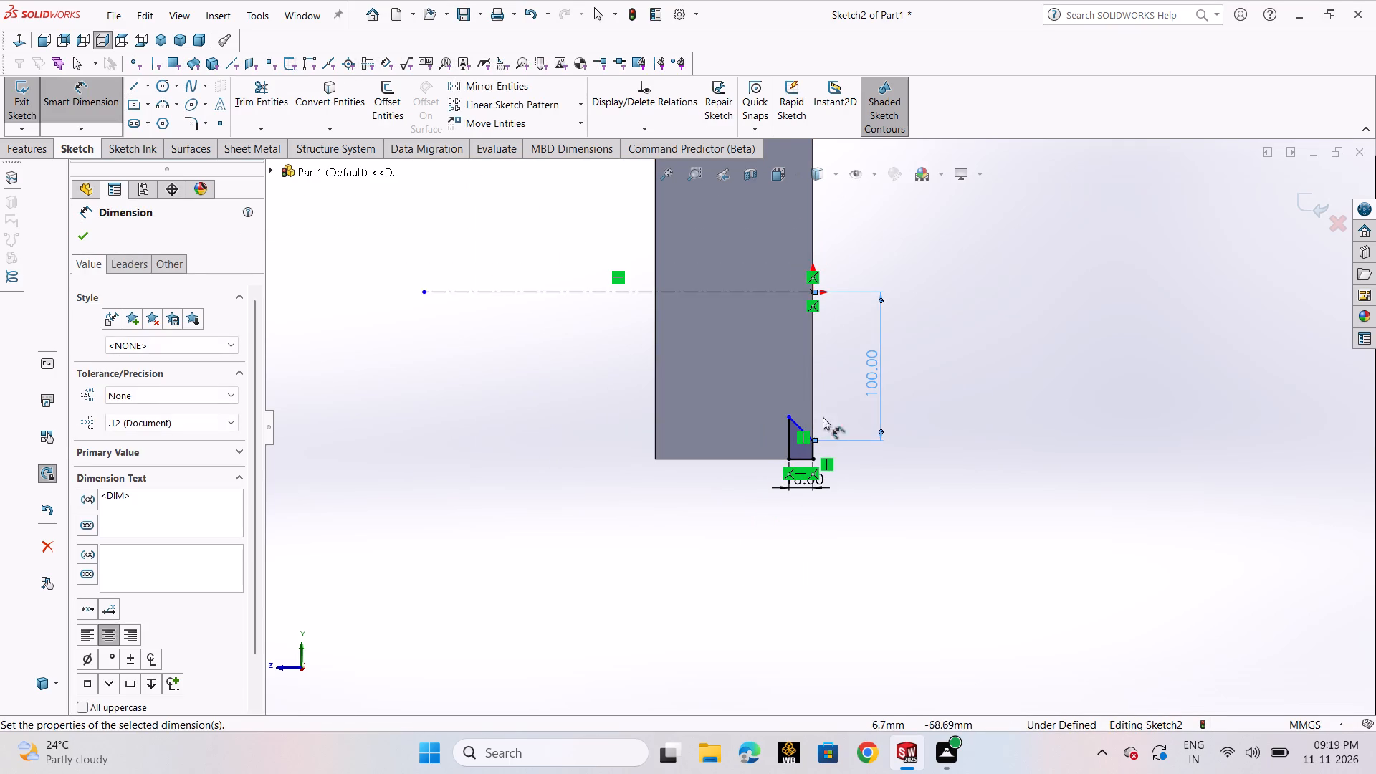
Dimension the angle between the corner profile's slanted line and the block's back edge at 45°.
scroll(823, 442, "down", 5)
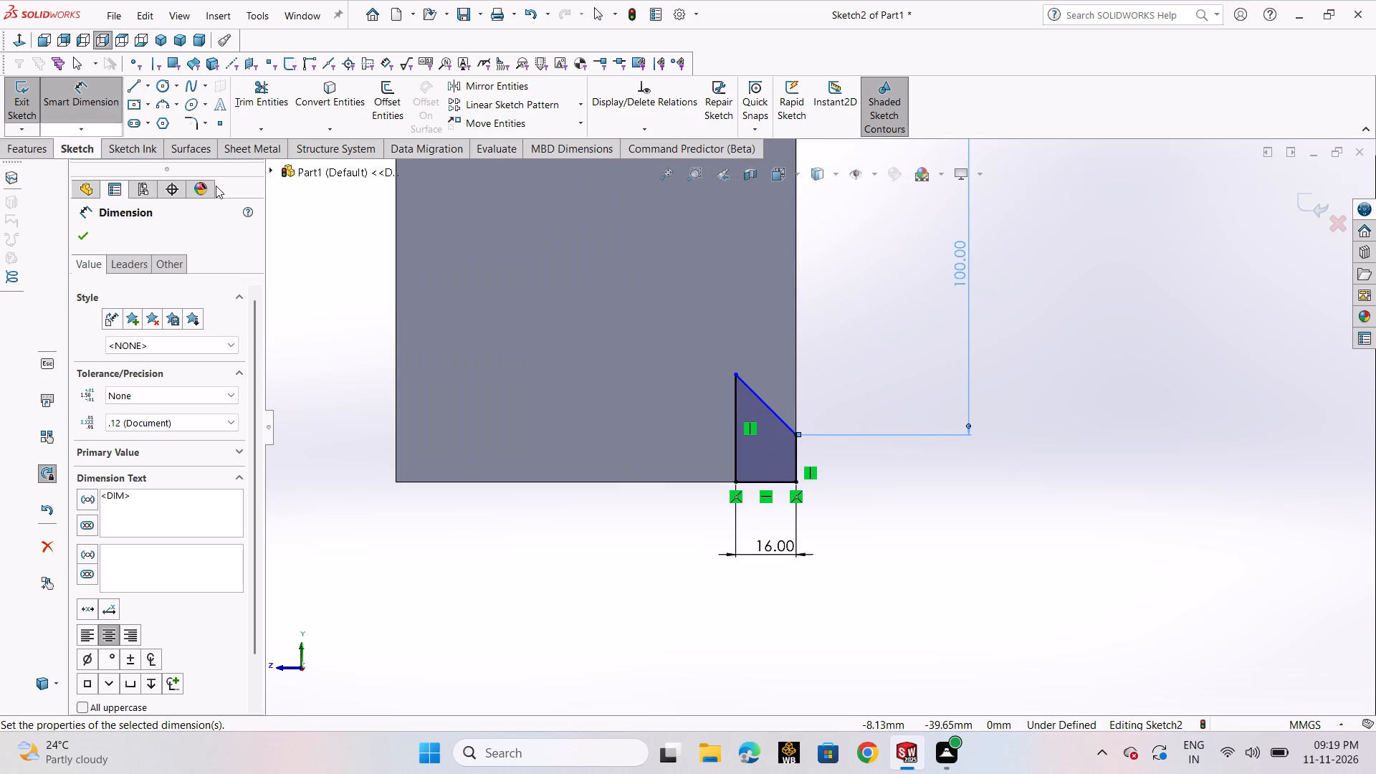
left_click(755, 393)
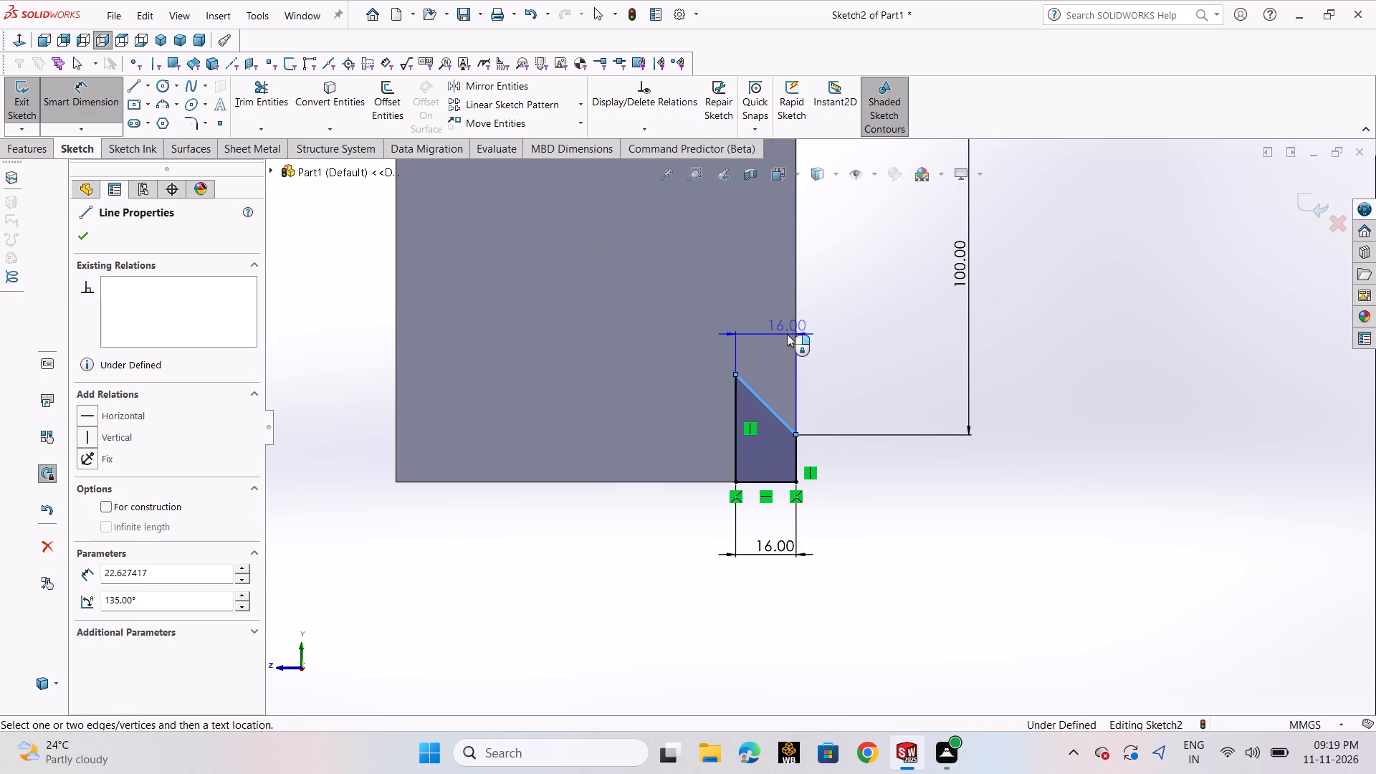
left_click(794, 333)
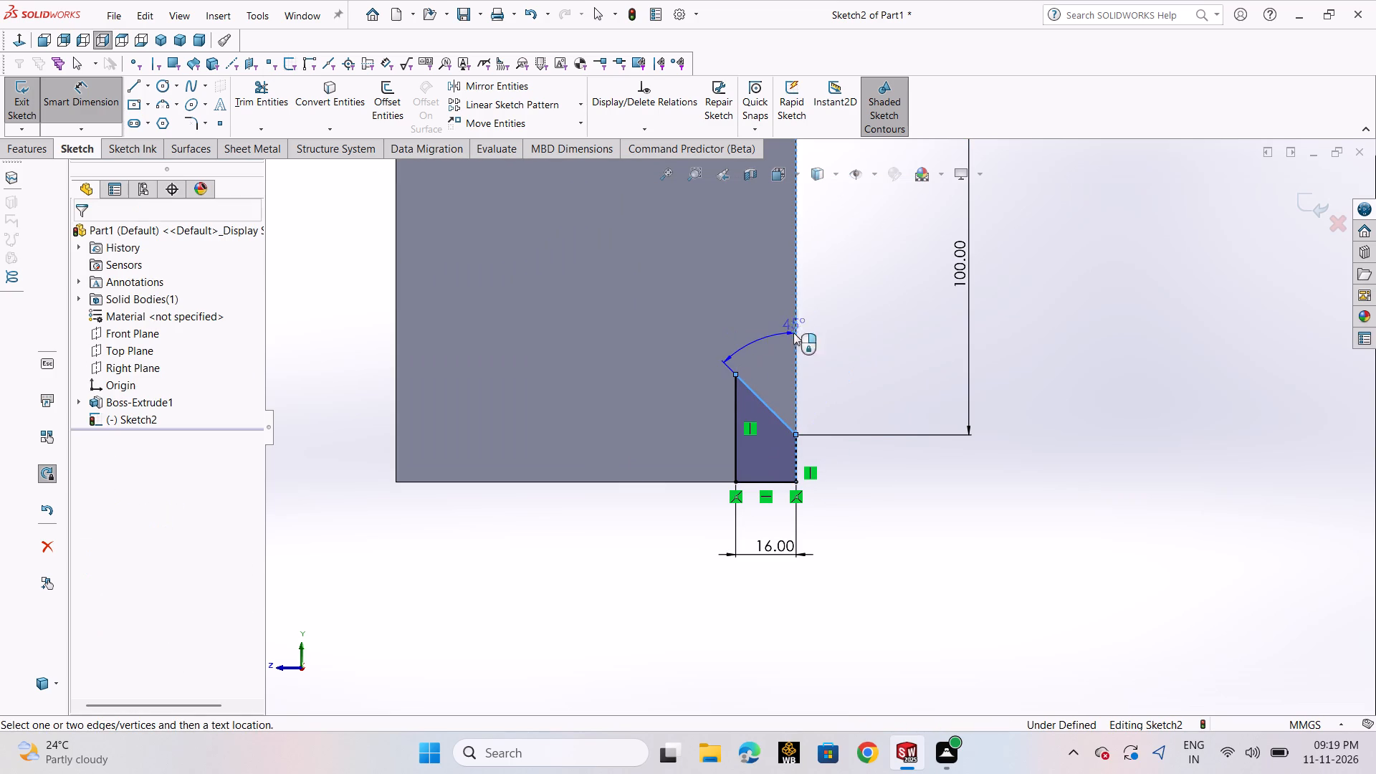
left_click(777, 335)
left_click(716, 317)
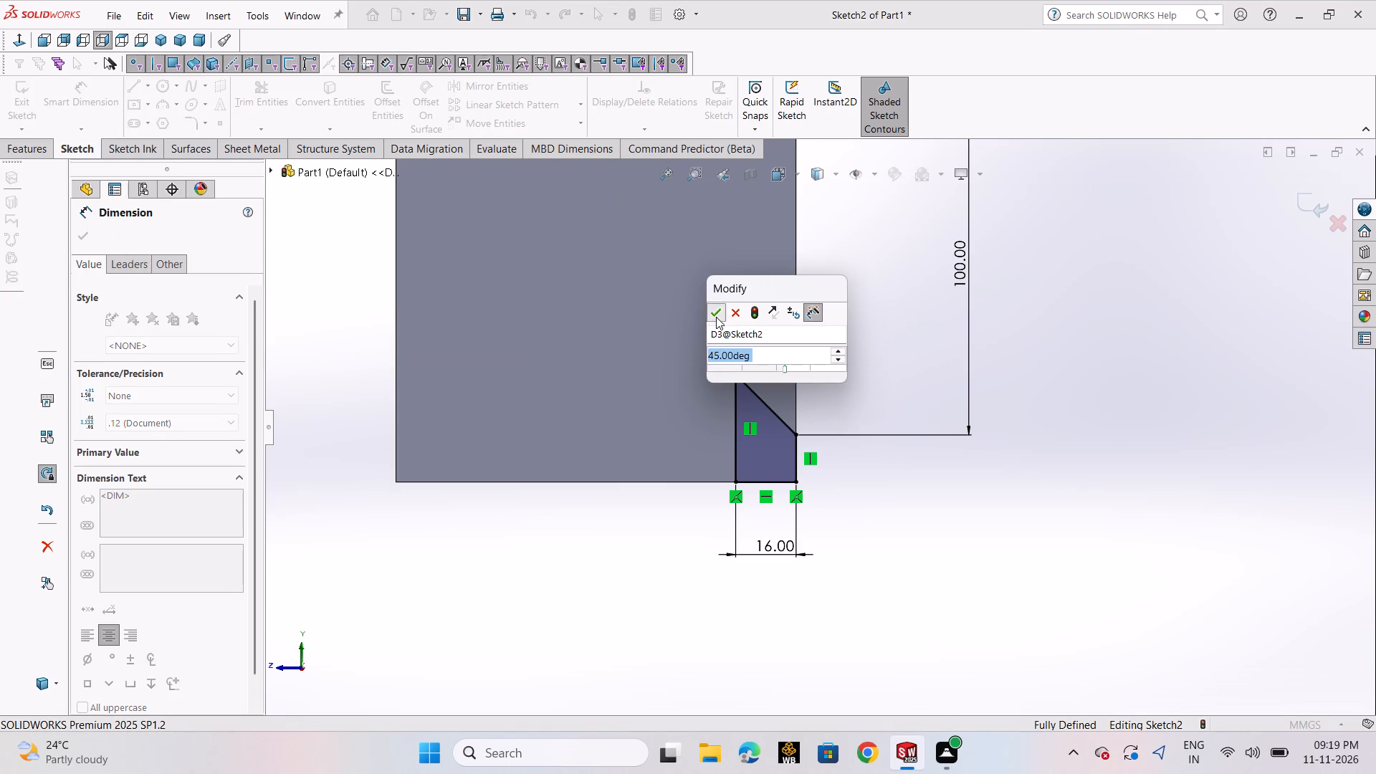
scroll(885, 357, "up", 3)
scroll(965, 339, "up", 3)
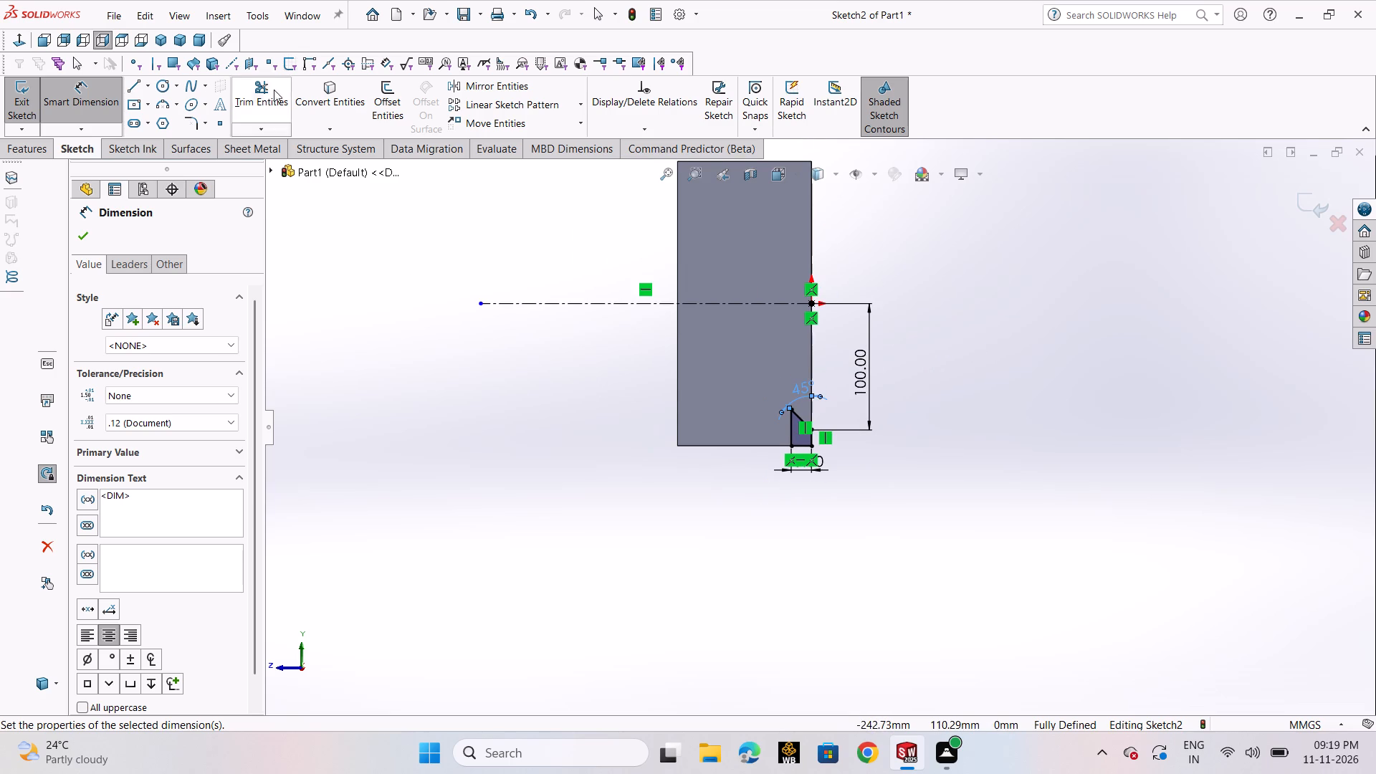
left_click(83, 239)
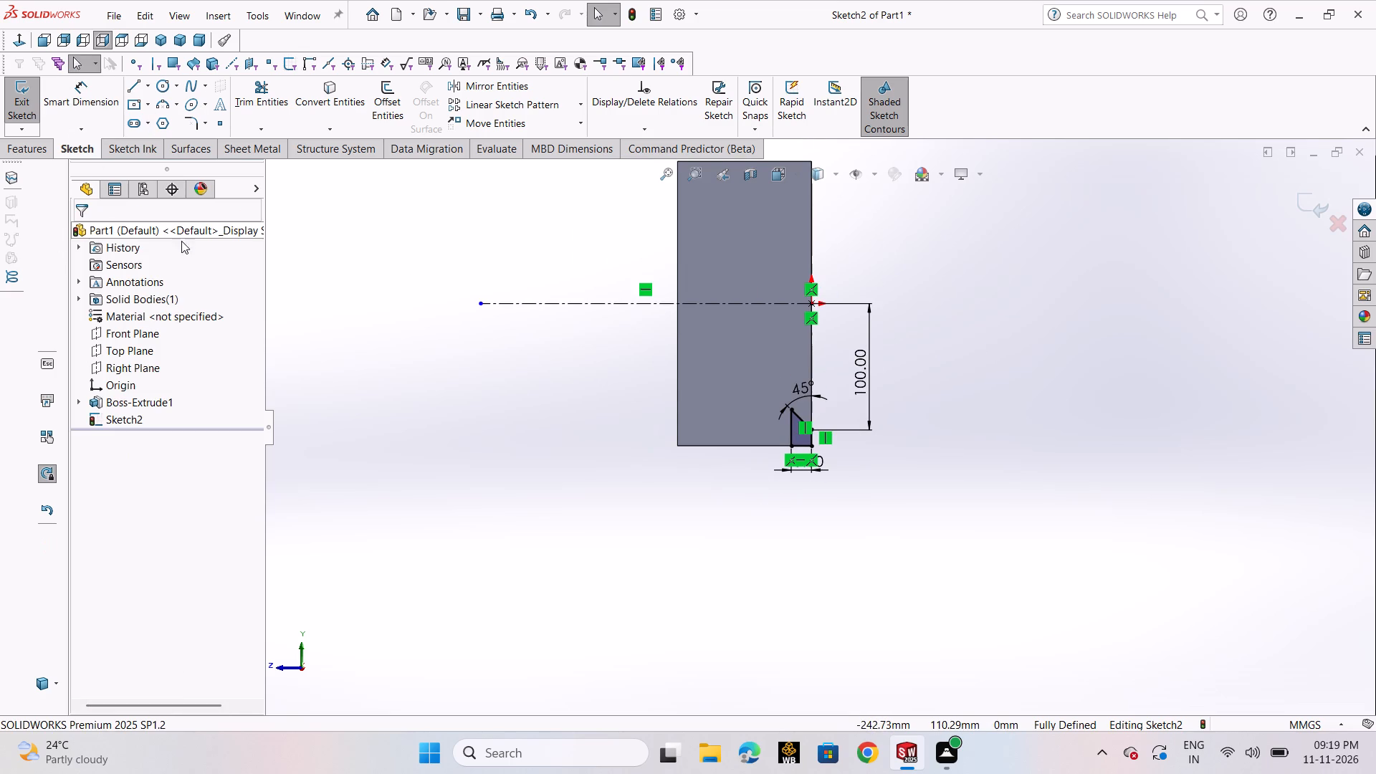
left_click(543, 267)
Mirror the four lines of the corner profile about the horizontal centerline and close the sketch.
left_click(504, 85)
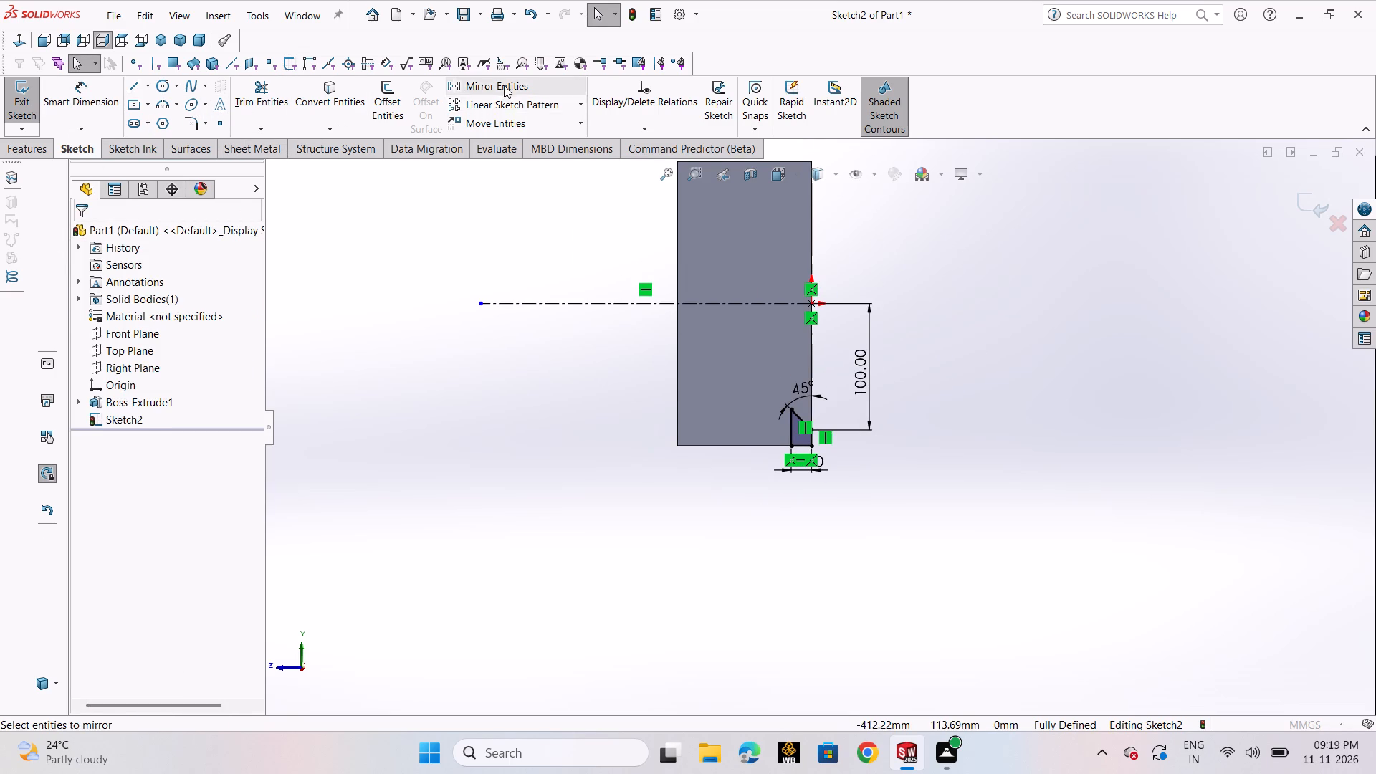
left_click_drag(928, 516, 753, 392)
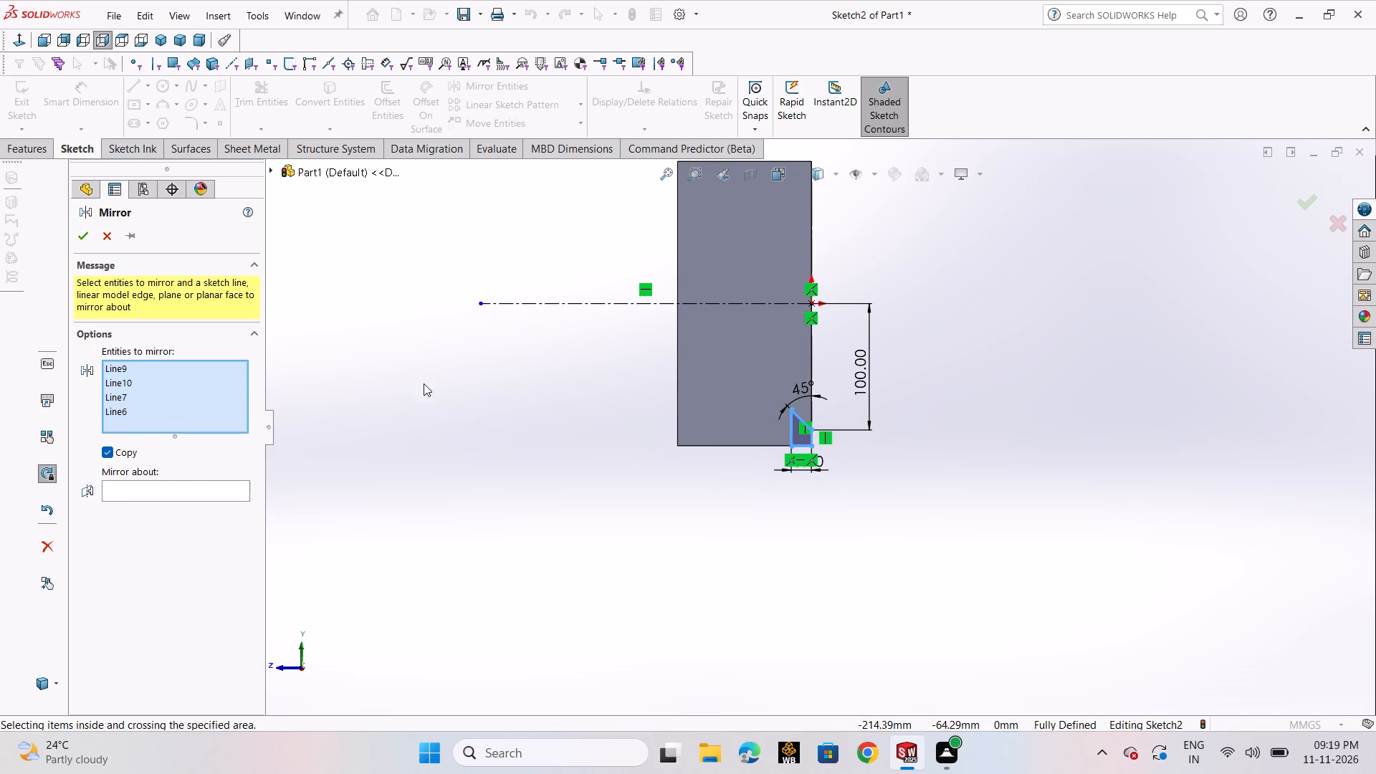
left_click(233, 485)
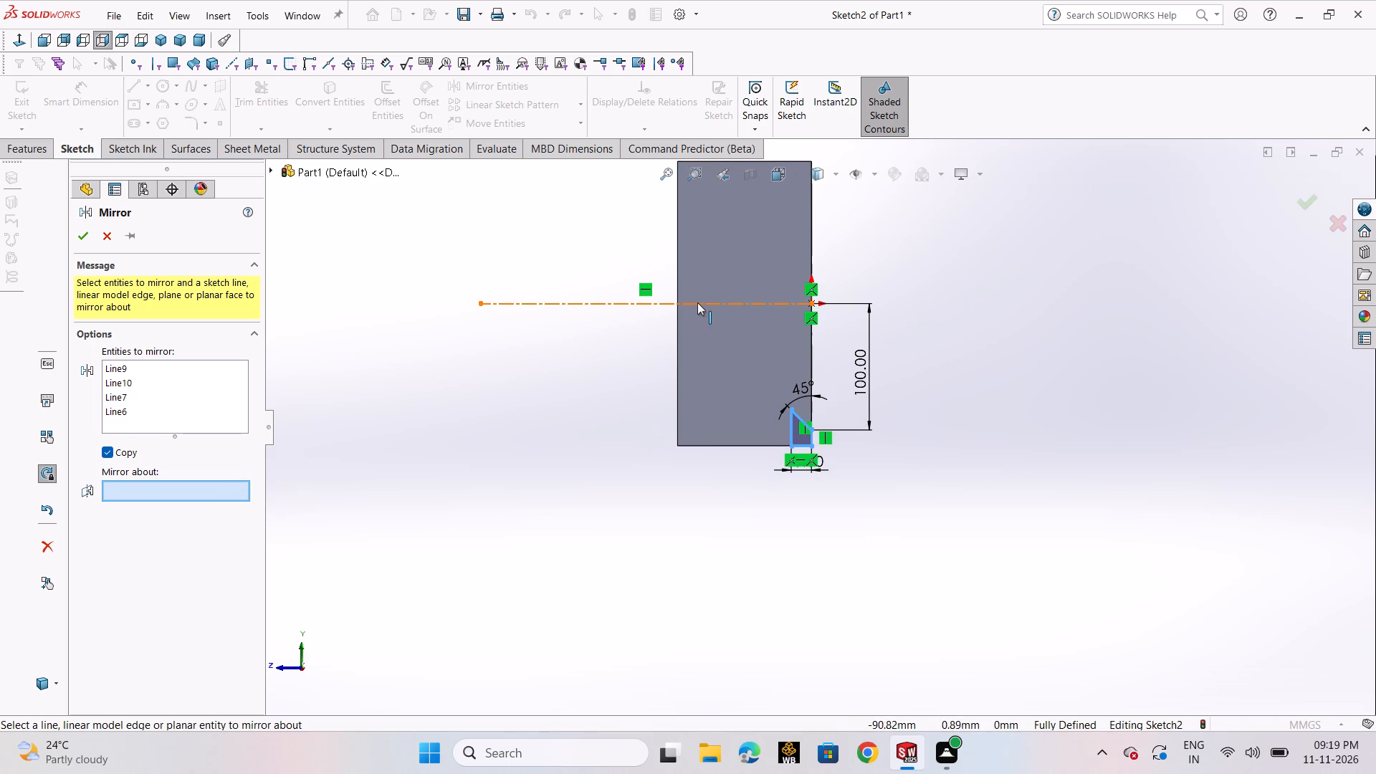
left_click(697, 302)
scroll(713, 305, "up", 3)
left_click(77, 244)
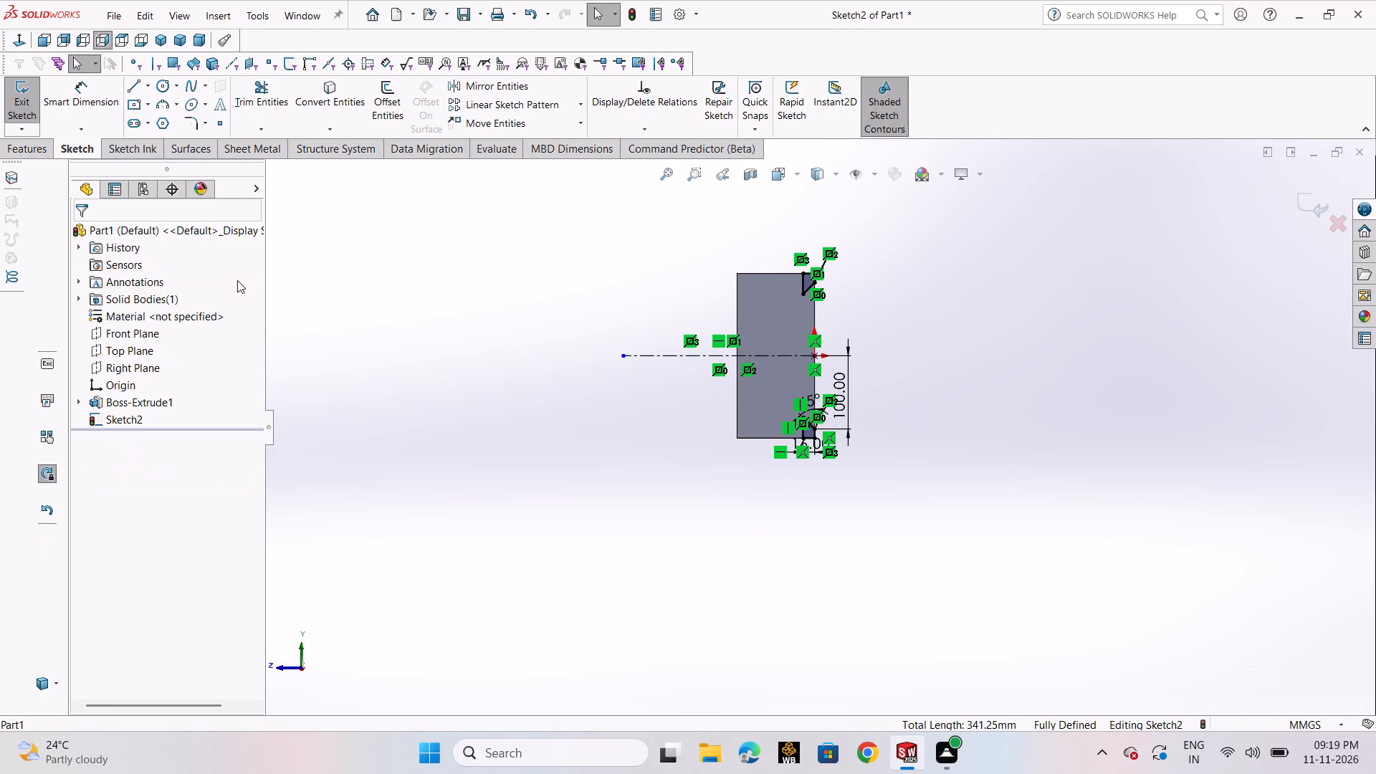
left_click(411, 293)
left_click(1306, 201)
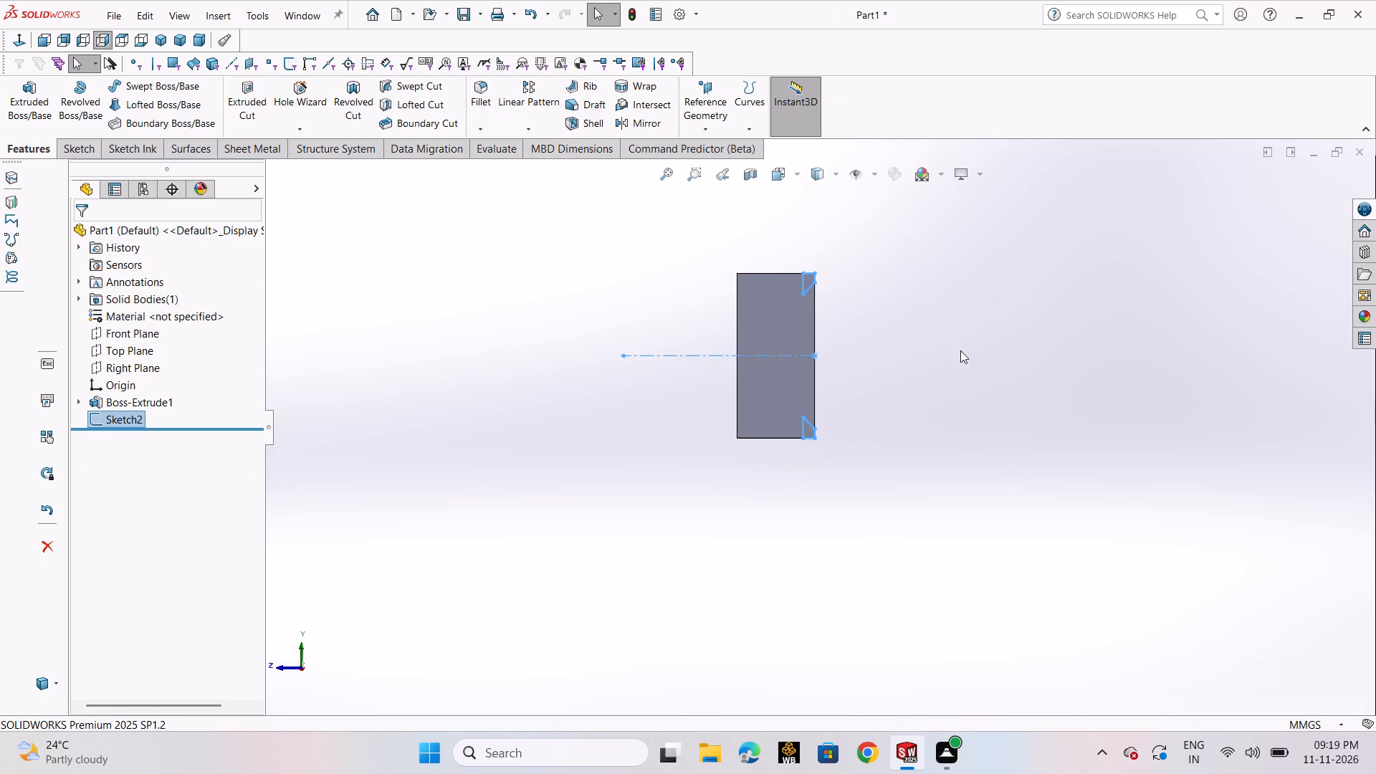
Extrude-cut both corner profiles along the block's length with the Through All end condition.
scroll(960, 350, "up", 2)
middle_click_drag(909, 356, 1010, 304)
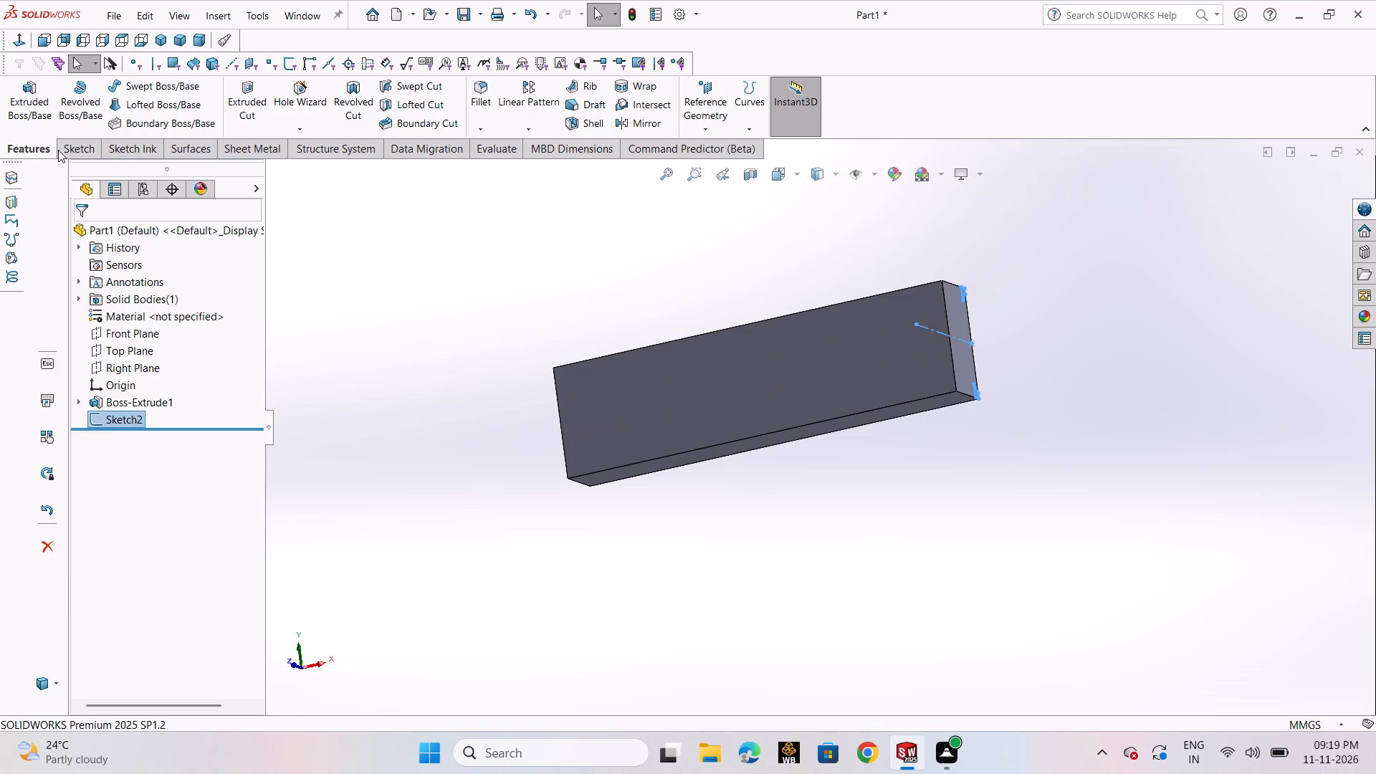
left_click(243, 110)
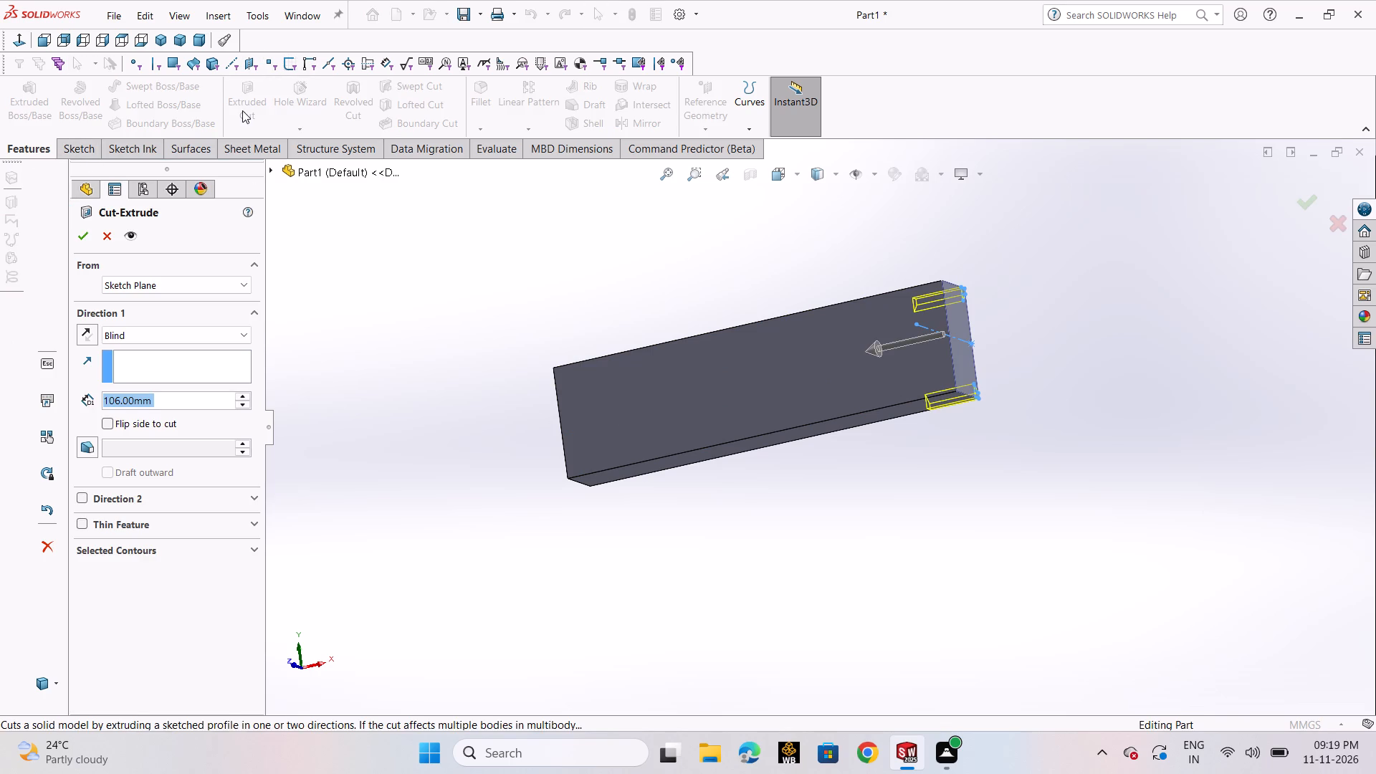
left_click(225, 332)
left_click(218, 356)
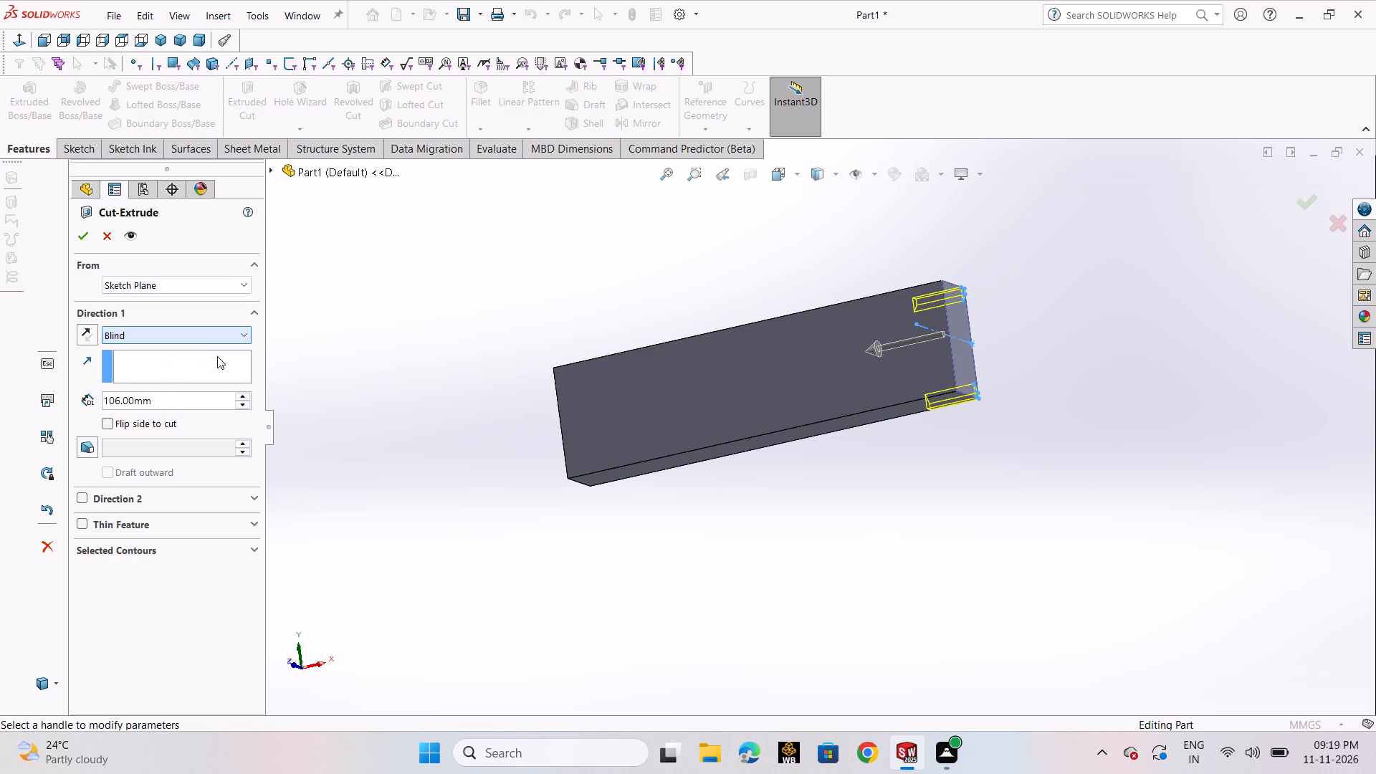
left_click(209, 337)
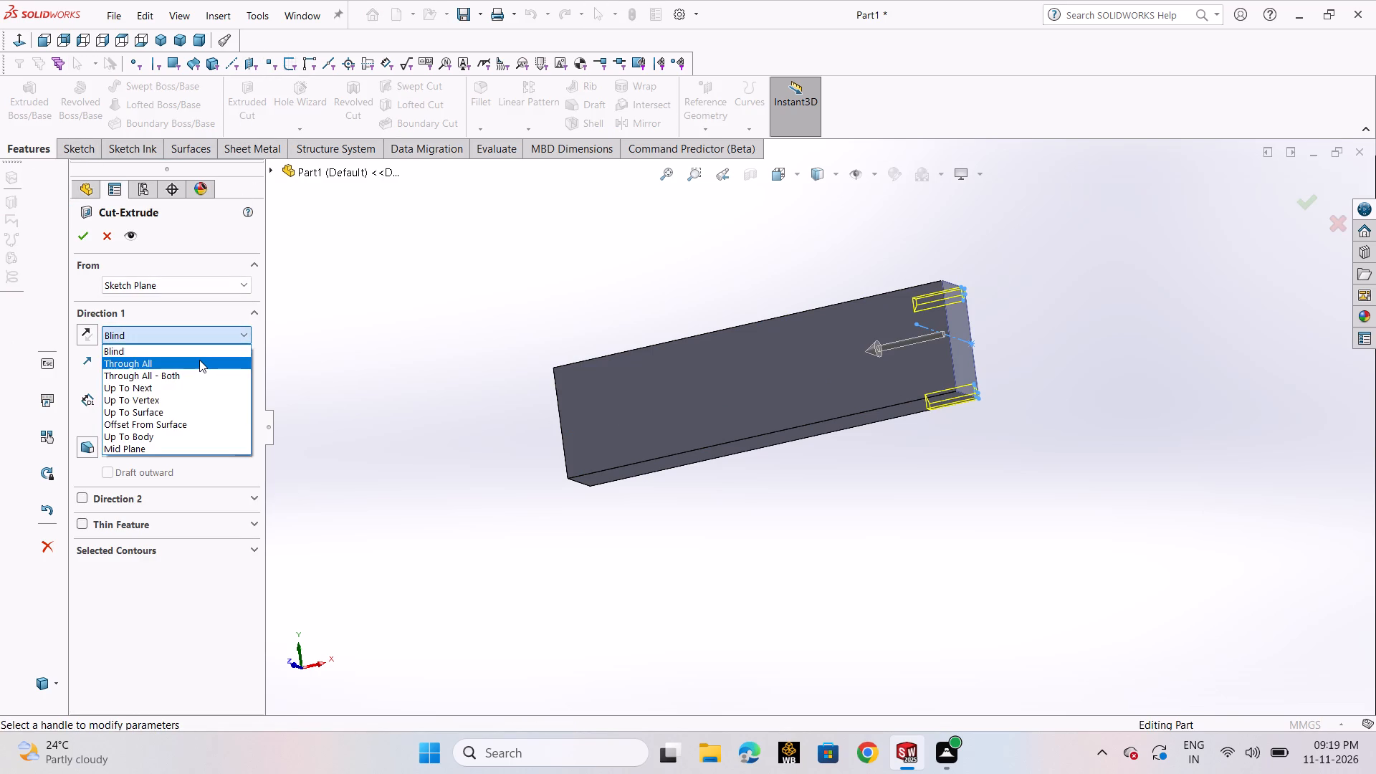
left_click(199, 360)
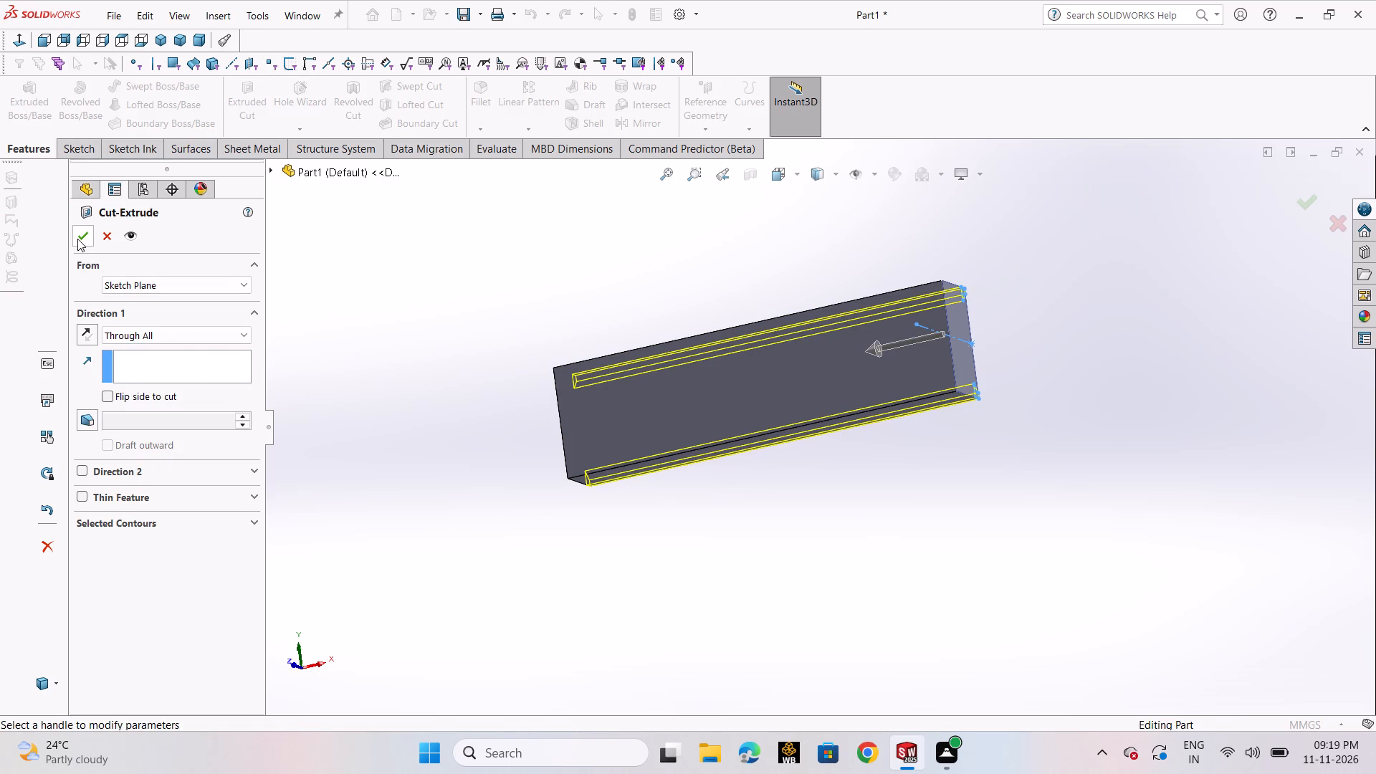
left_click(78, 239)
left_click(944, 549)
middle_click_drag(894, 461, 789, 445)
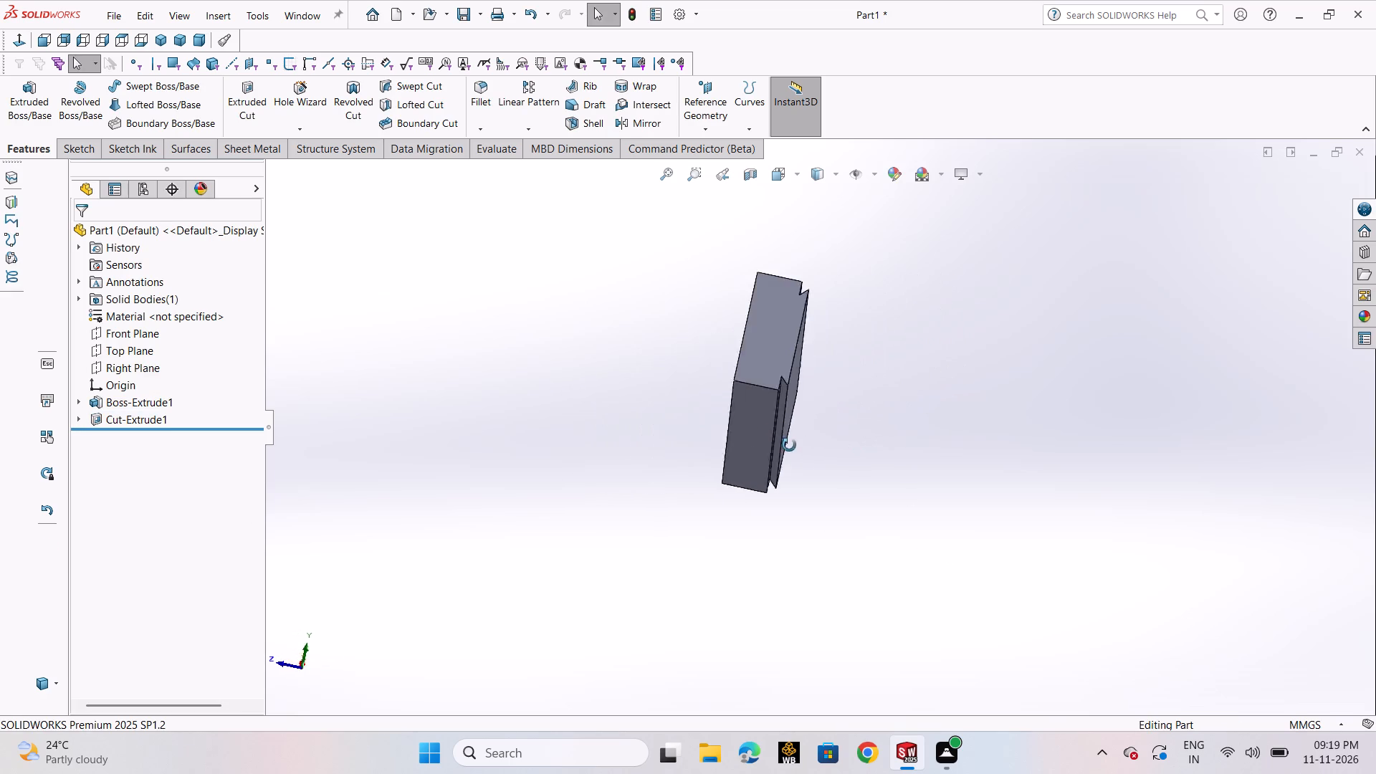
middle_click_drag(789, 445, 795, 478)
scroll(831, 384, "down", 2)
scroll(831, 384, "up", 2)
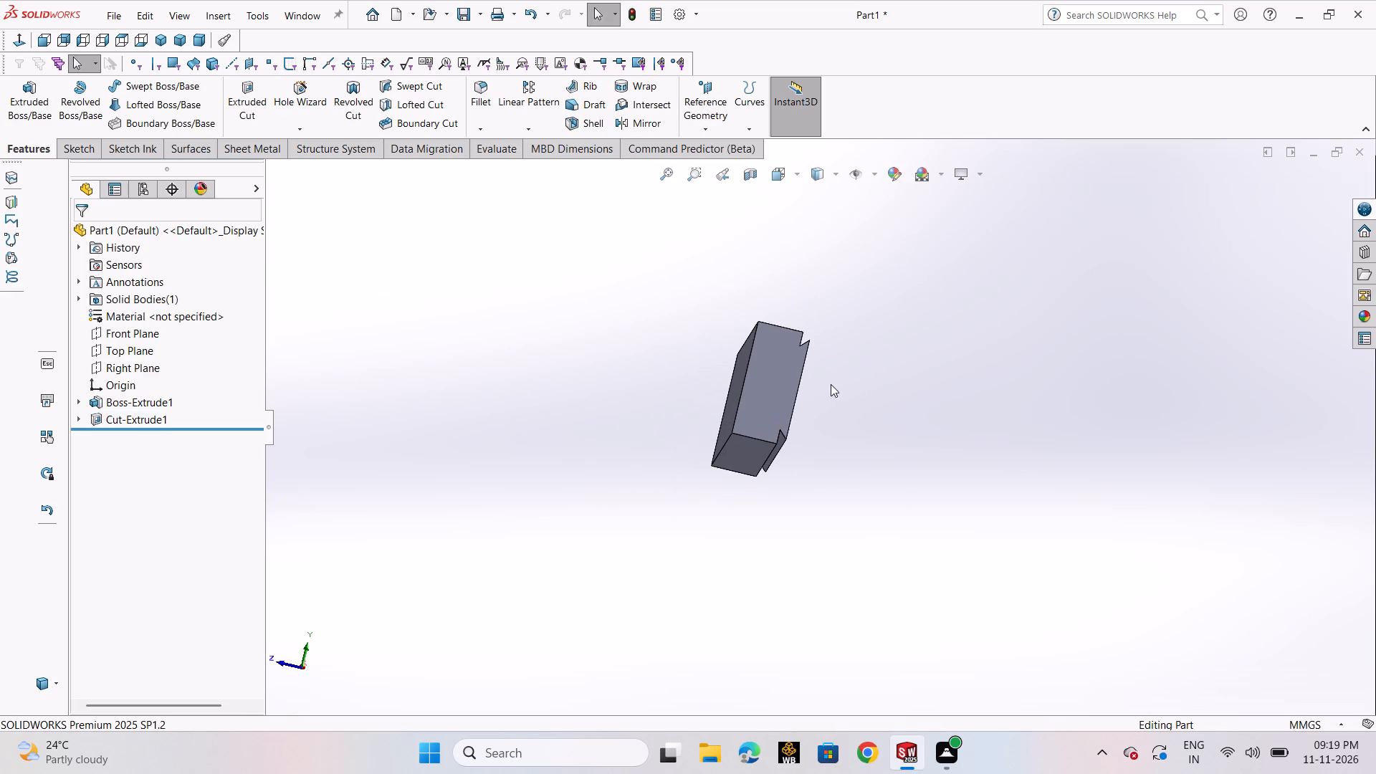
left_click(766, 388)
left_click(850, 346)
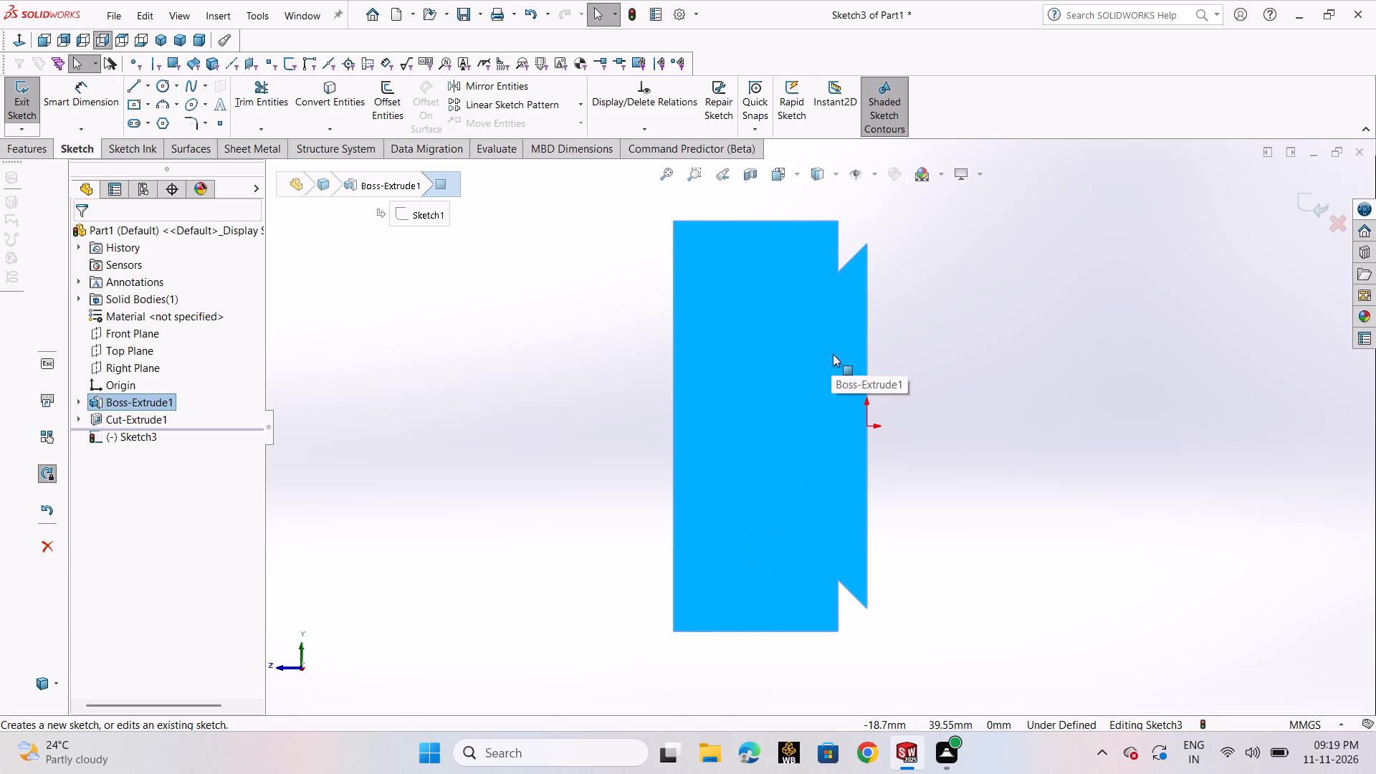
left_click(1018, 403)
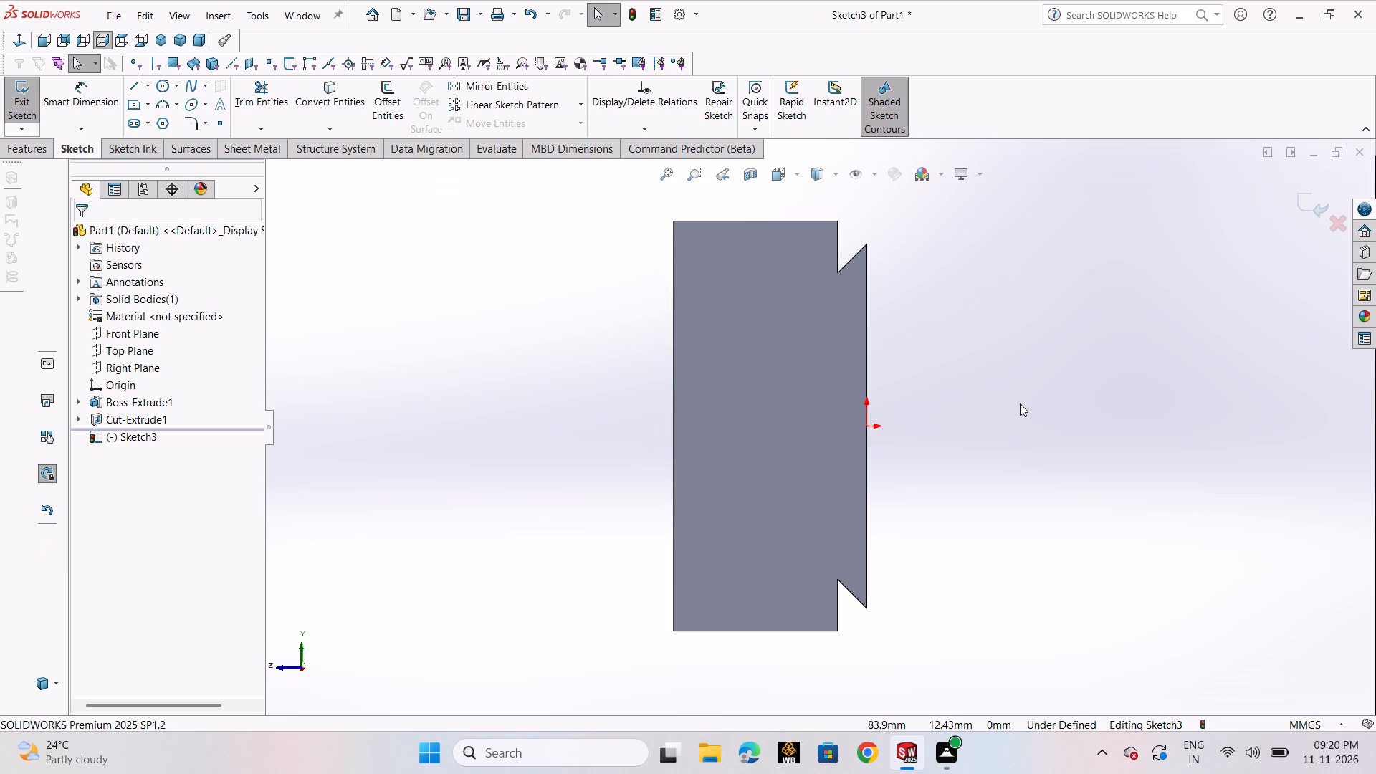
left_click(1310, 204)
Sketch two circles on the large 850 x 225 mm front face near its left end, vertically aligned with centers about 153 mm apart.
scroll(1014, 341, "up", 2)
scroll(803, 380, "up", 1)
middle_click_drag(861, 390, 980, 387)
scroll(981, 386, "up", 1)
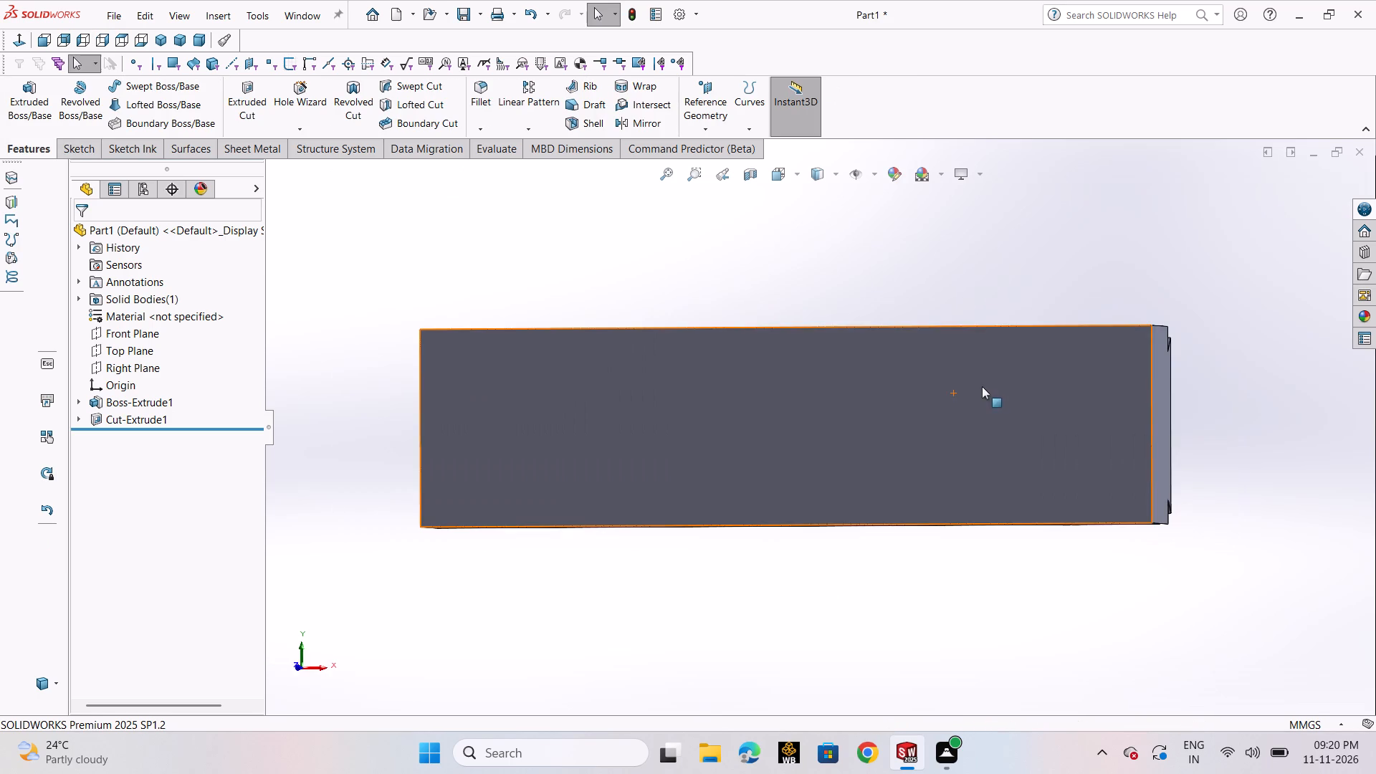
left_click(899, 413)
left_click(980, 370)
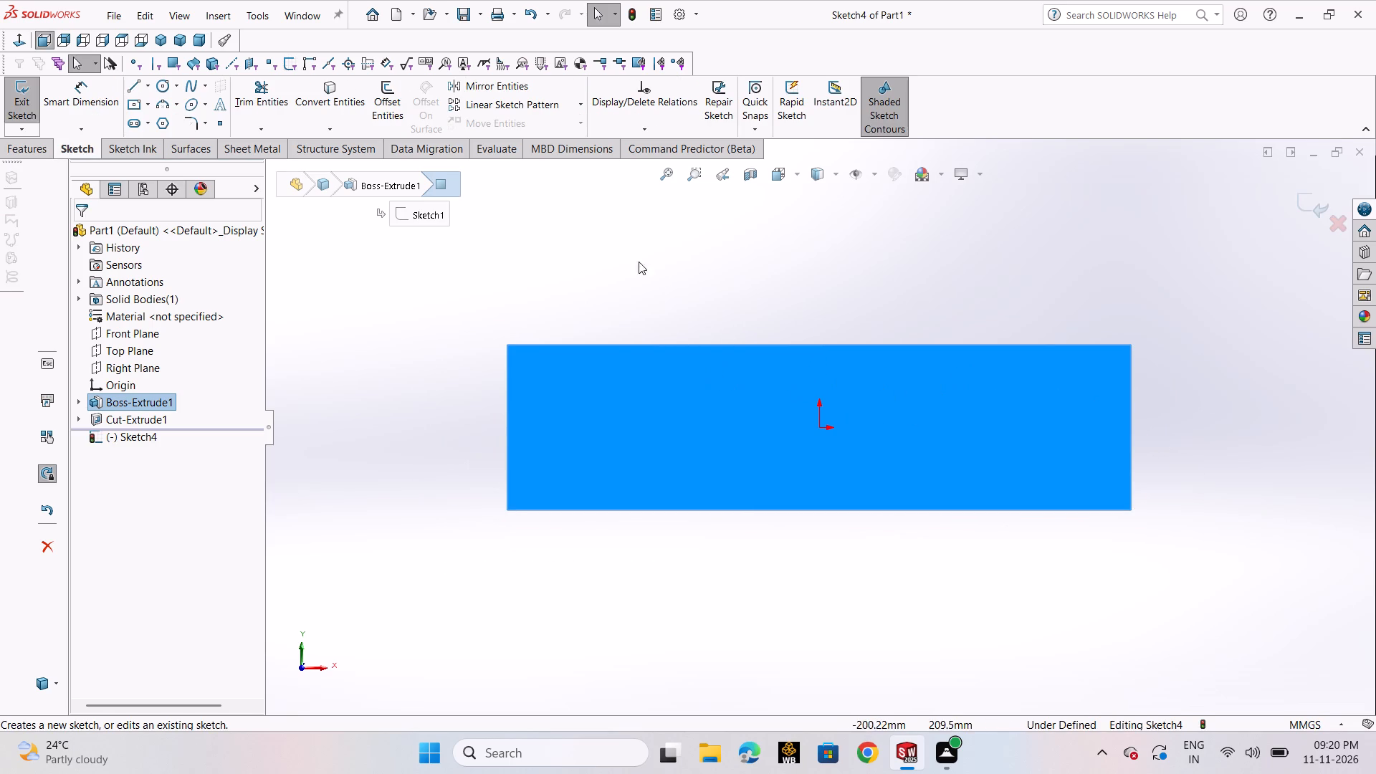
left_click(394, 333)
left_click(165, 92)
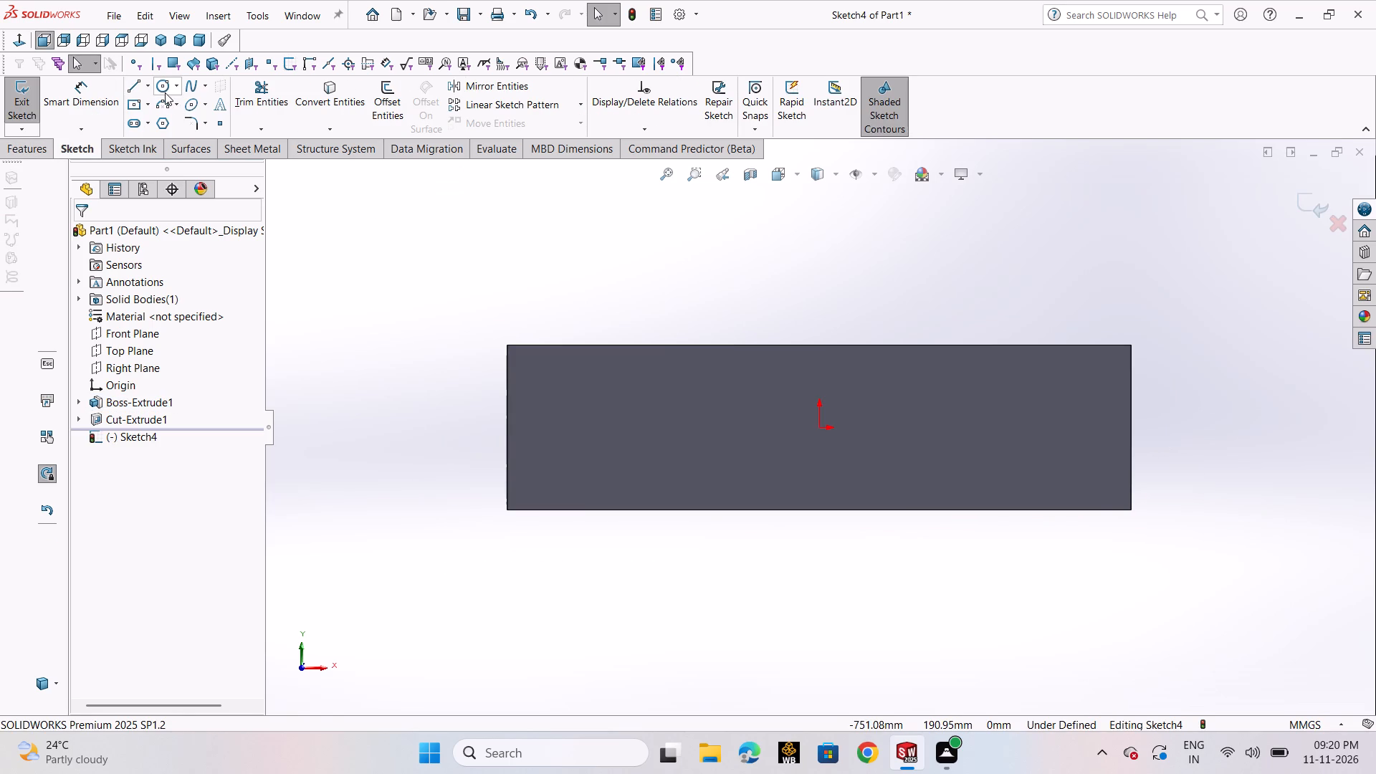
left_click(168, 100)
left_click(535, 375)
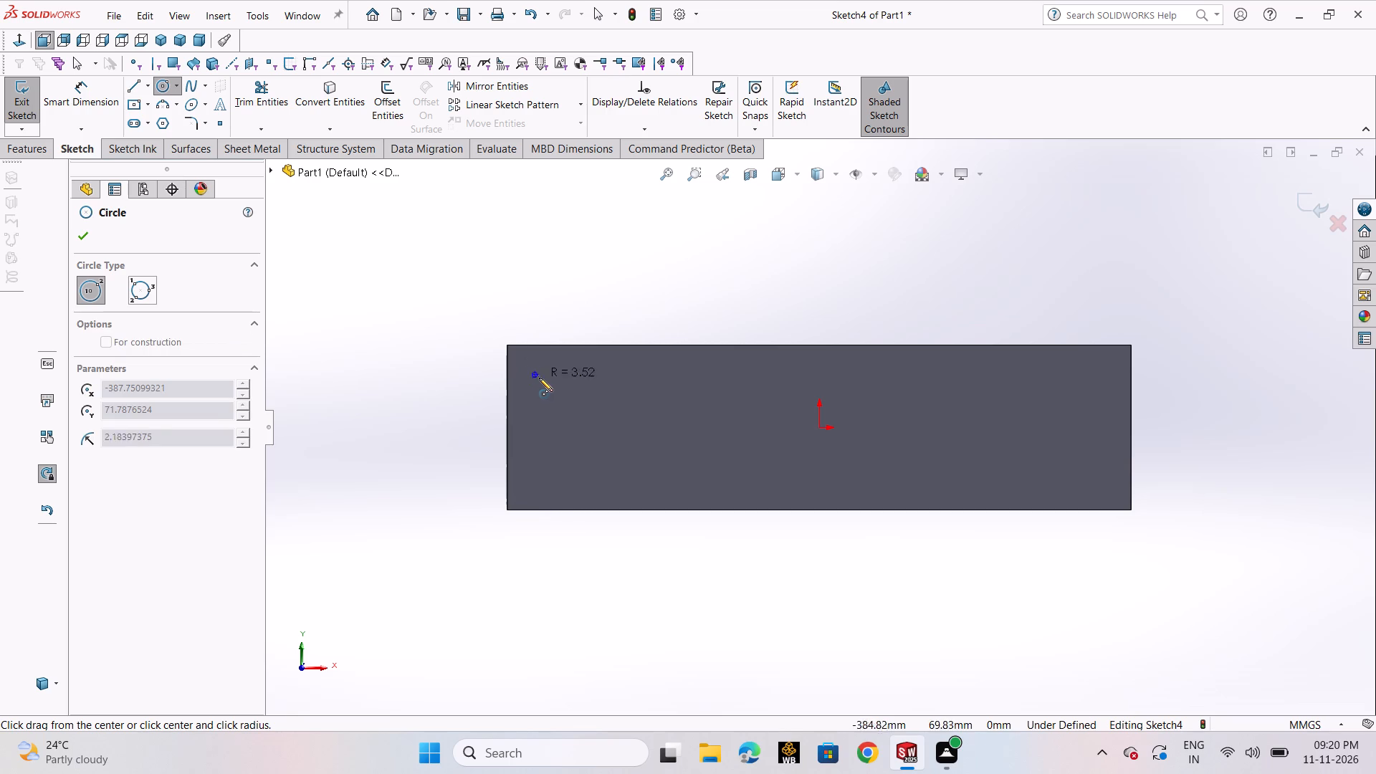
left_click(544, 381)
left_click(537, 487)
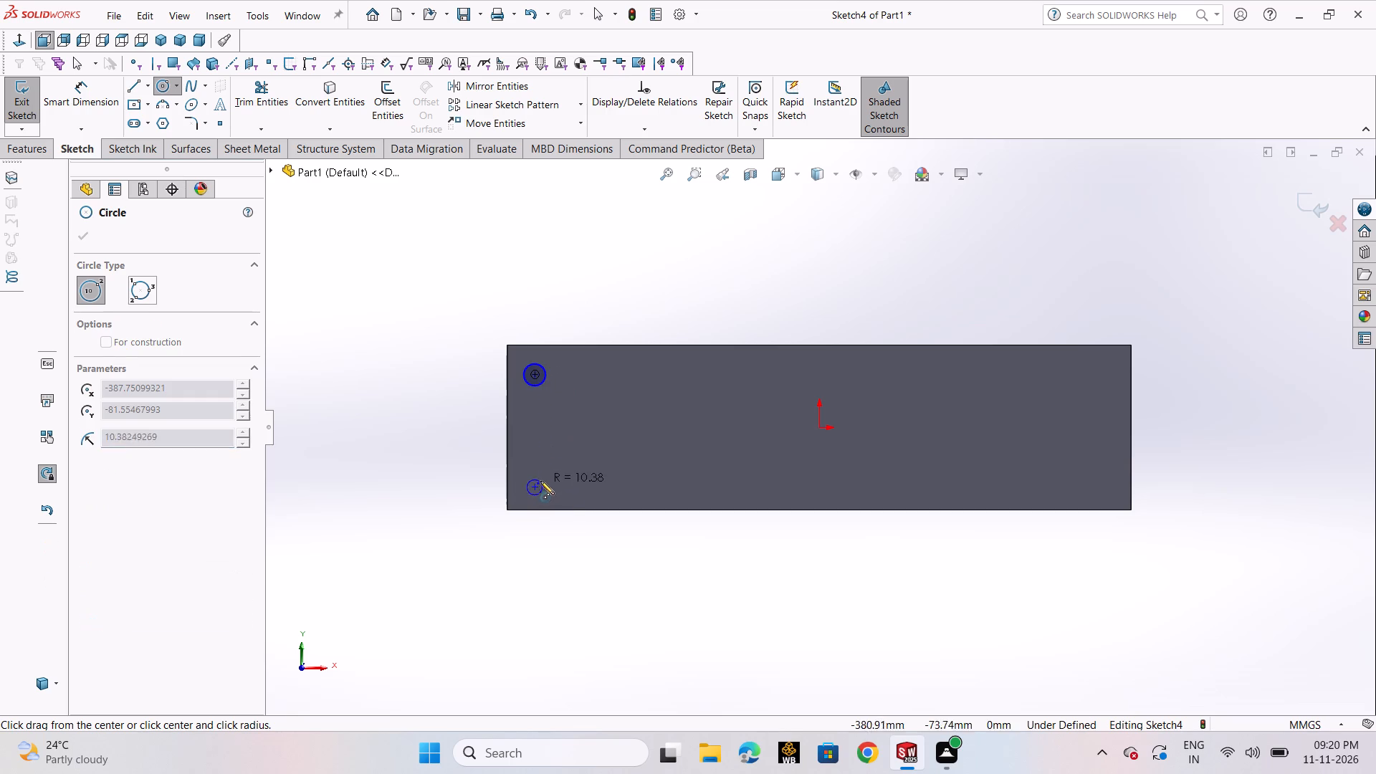
left_click(543, 477)
right_click(541, 476)
left_click(575, 494)
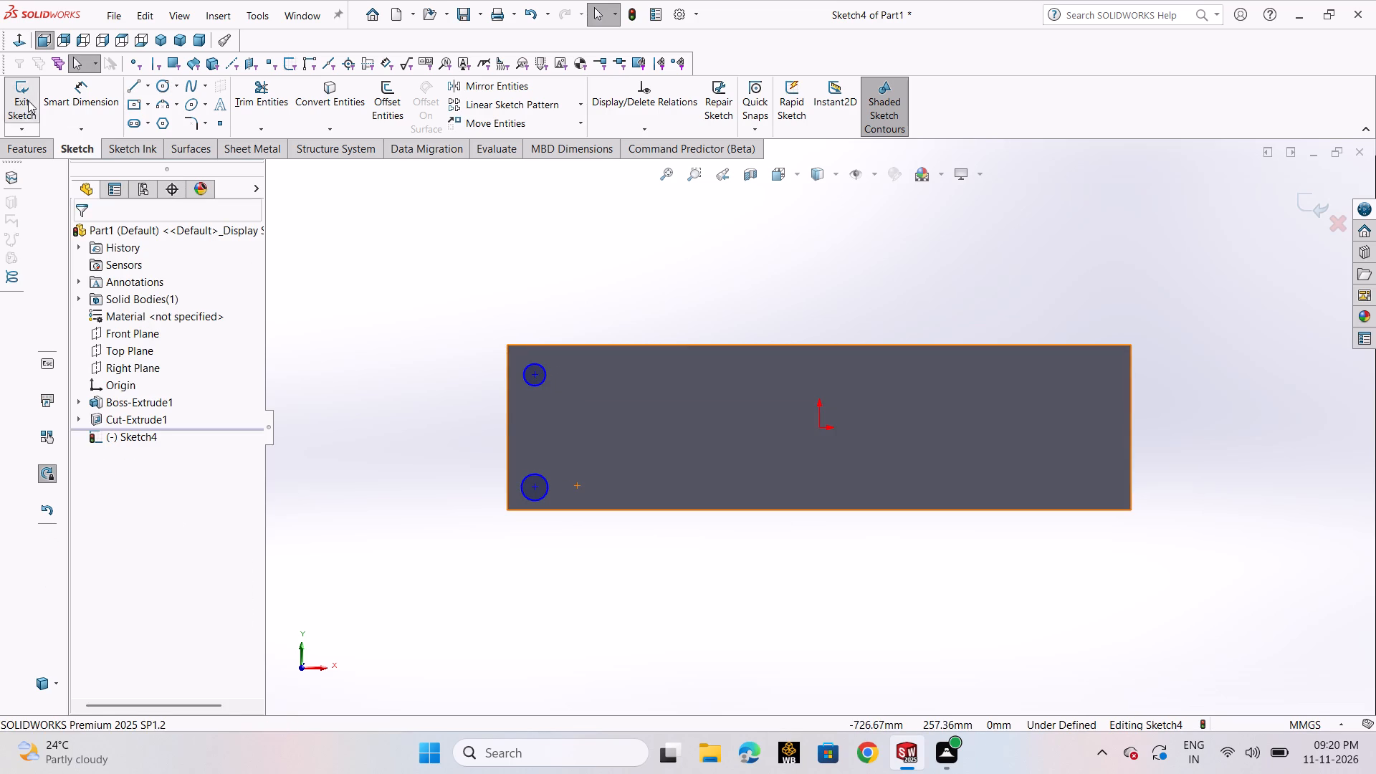
Dimension the vertical distance between the two circle centers at 165 mm.
left_click(52, 100)
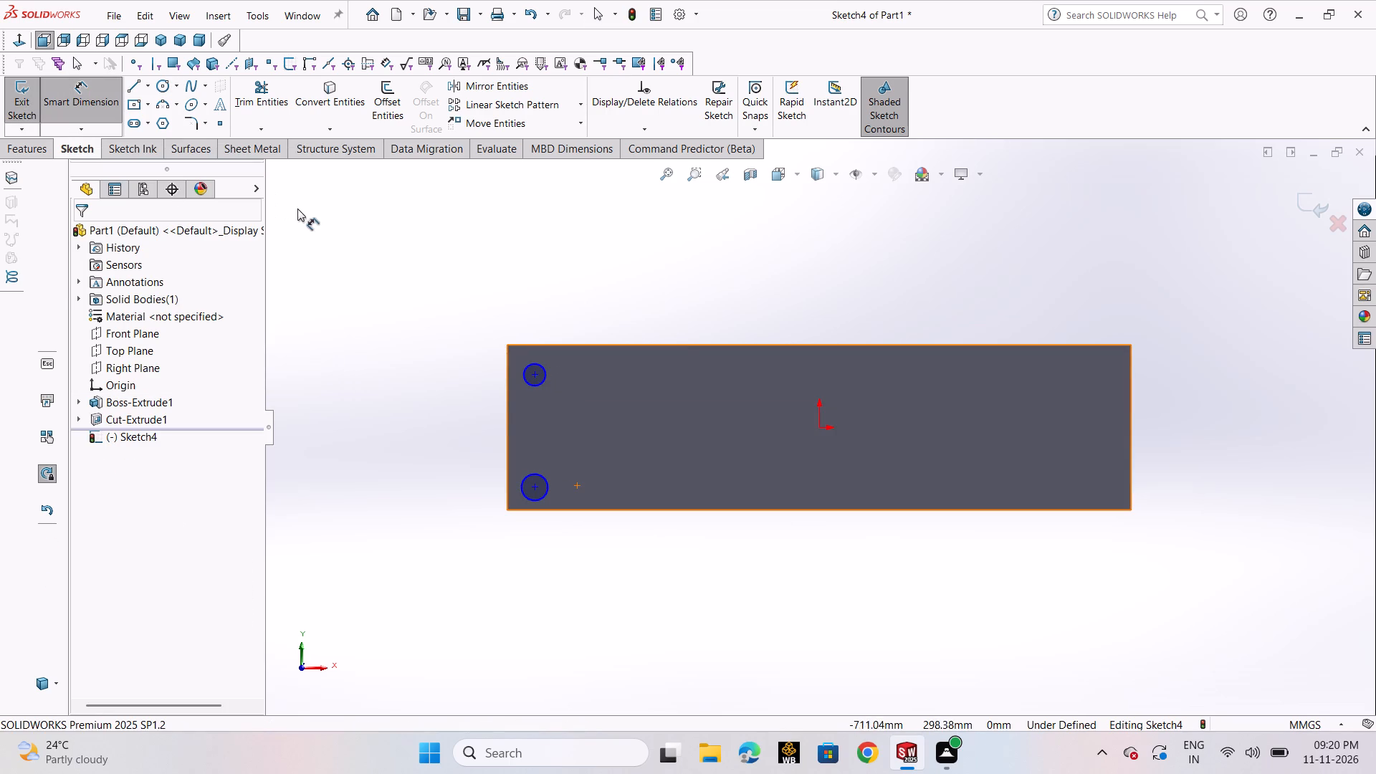
left_click(532, 376)
left_click(537, 486)
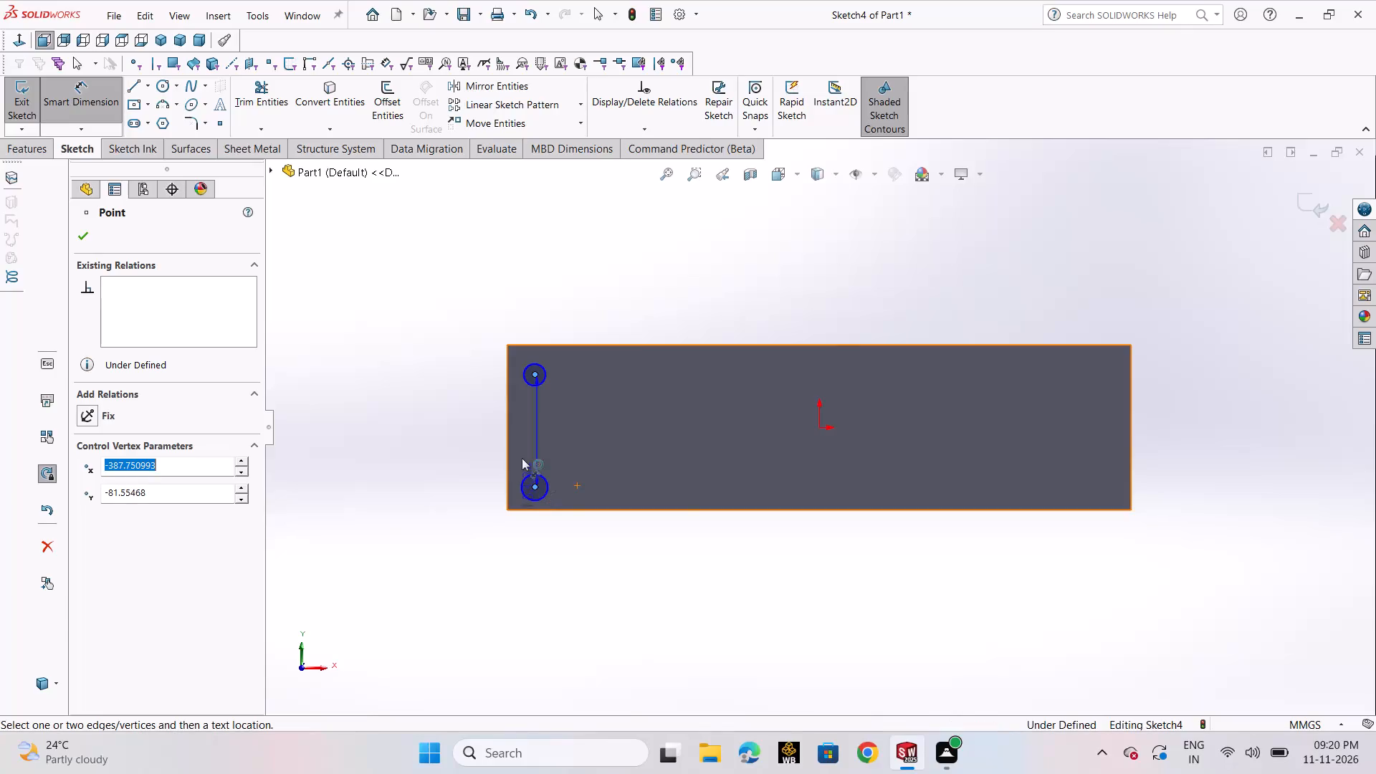
left_click(425, 418)
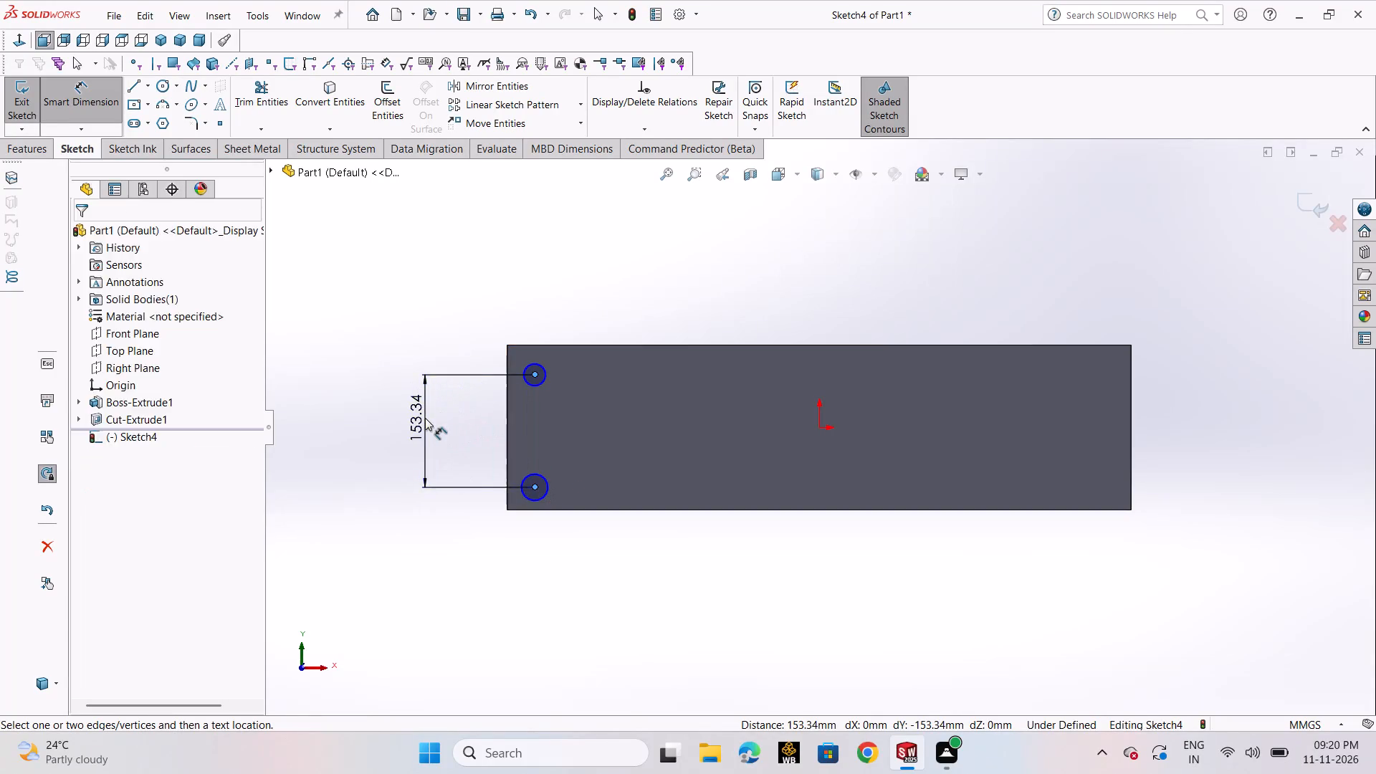
type("15")
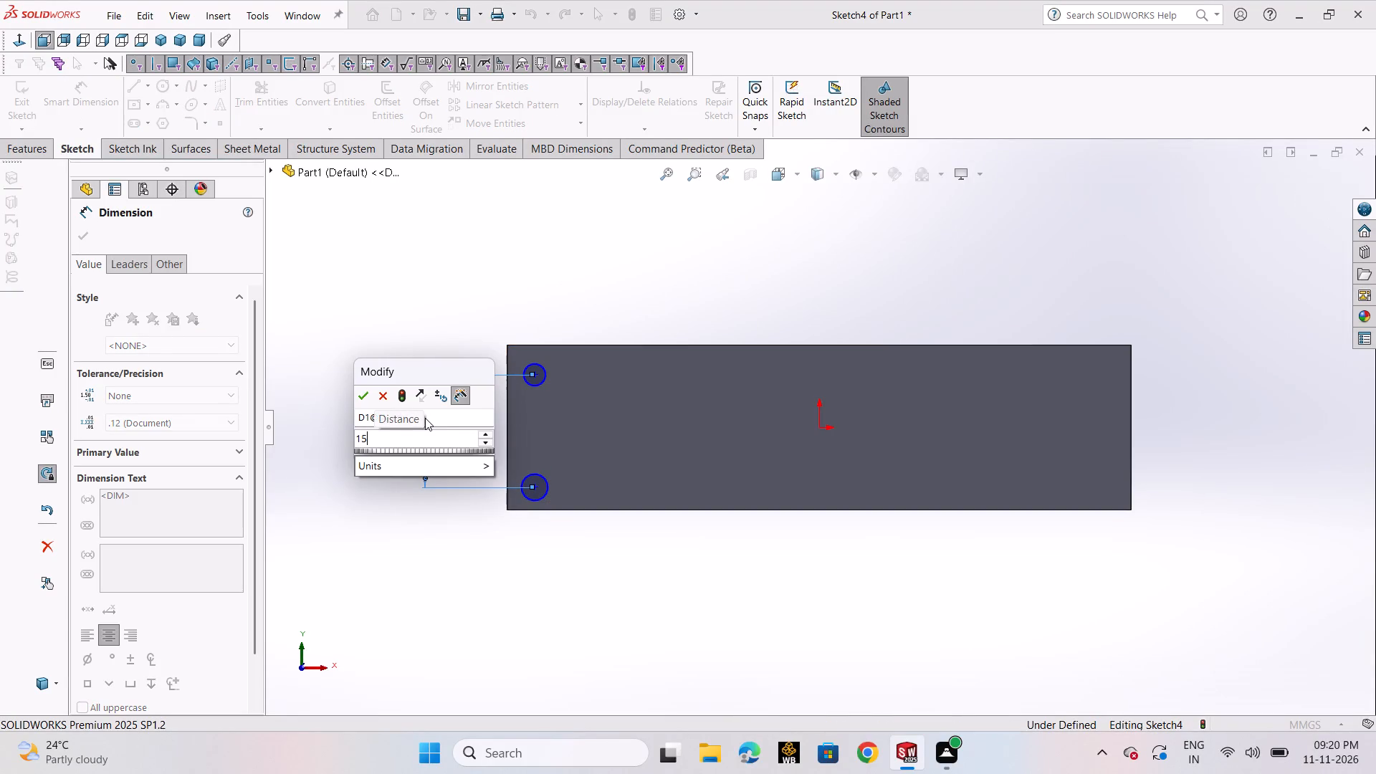
key("BackSpace")
type("65")
key("Return")
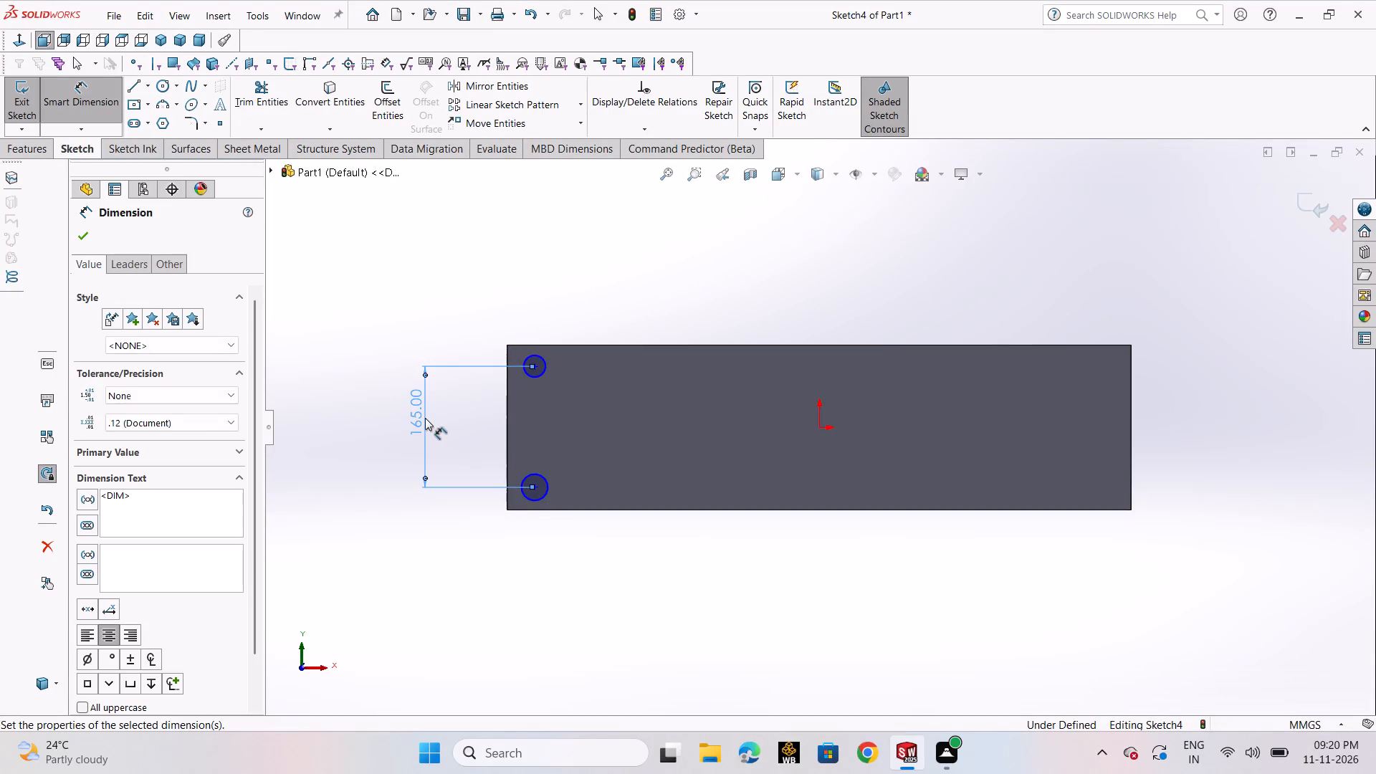
Add a vertical relation between the center points of the two circles.
left_click(82, 241)
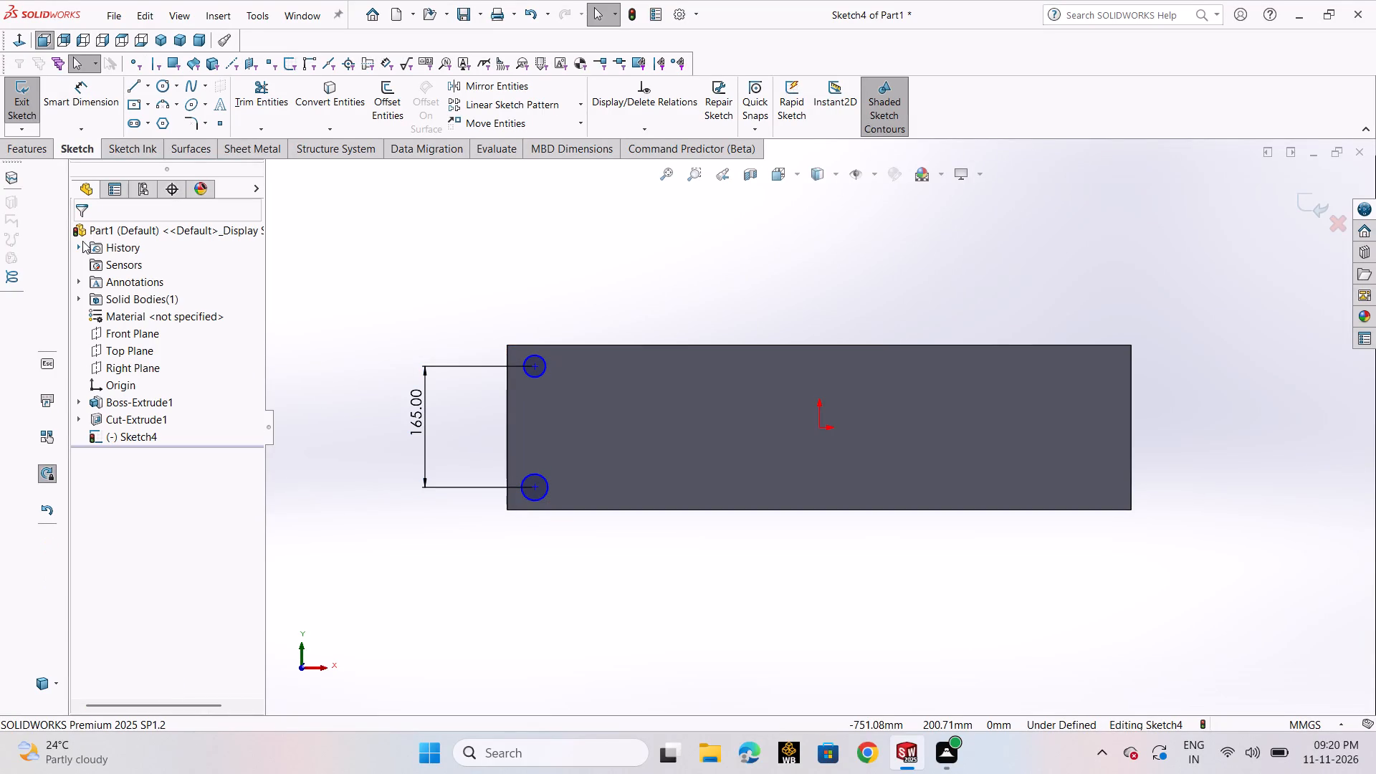
left_click(664, 125)
left_click(669, 169)
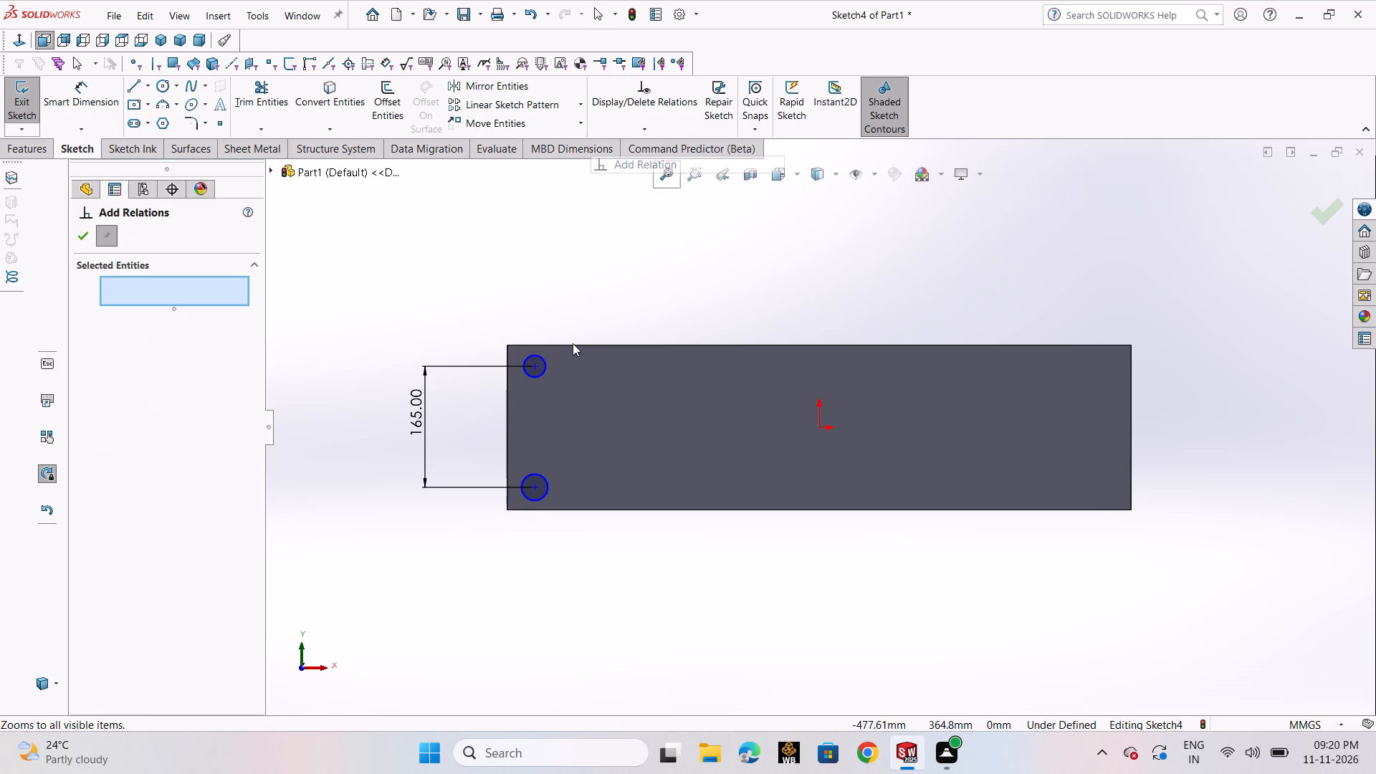
left_click(535, 491)
left_click(535, 368)
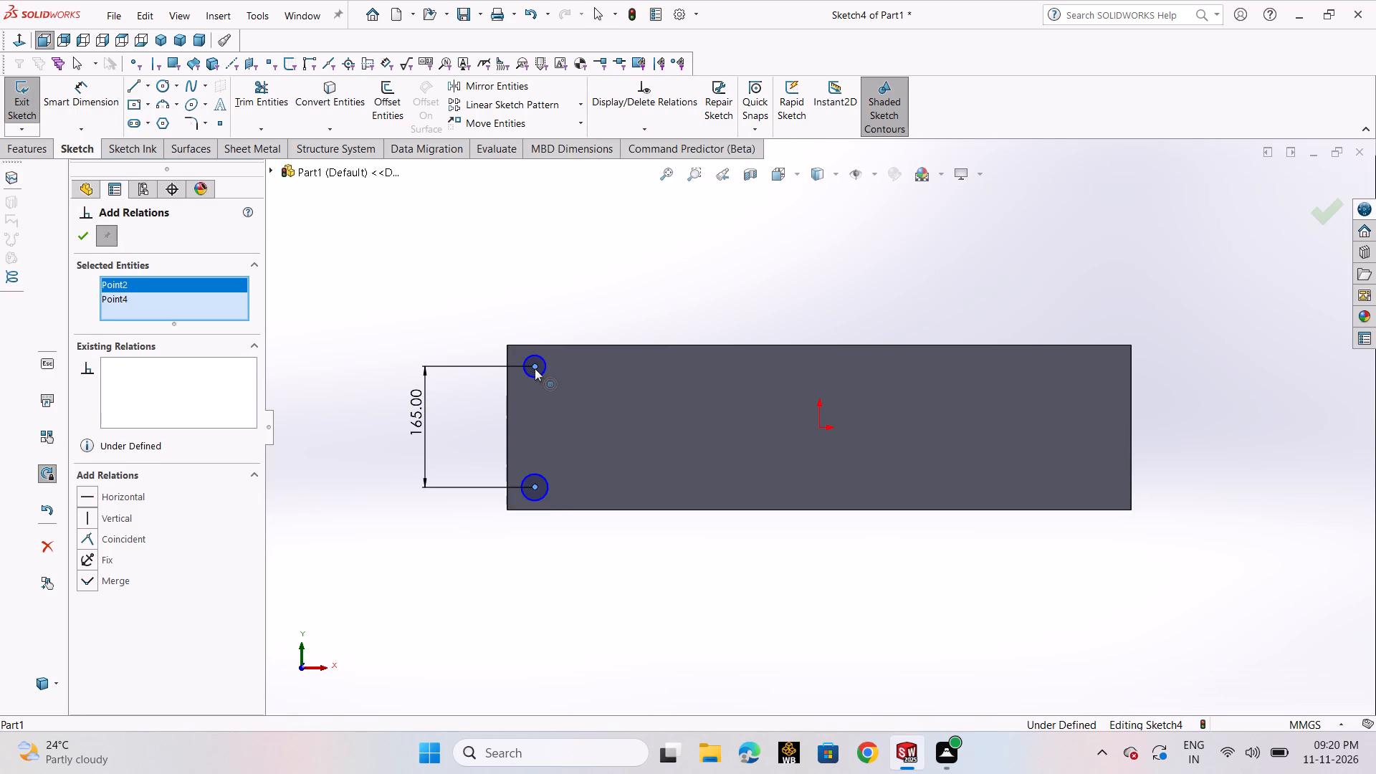
left_click(112, 519)
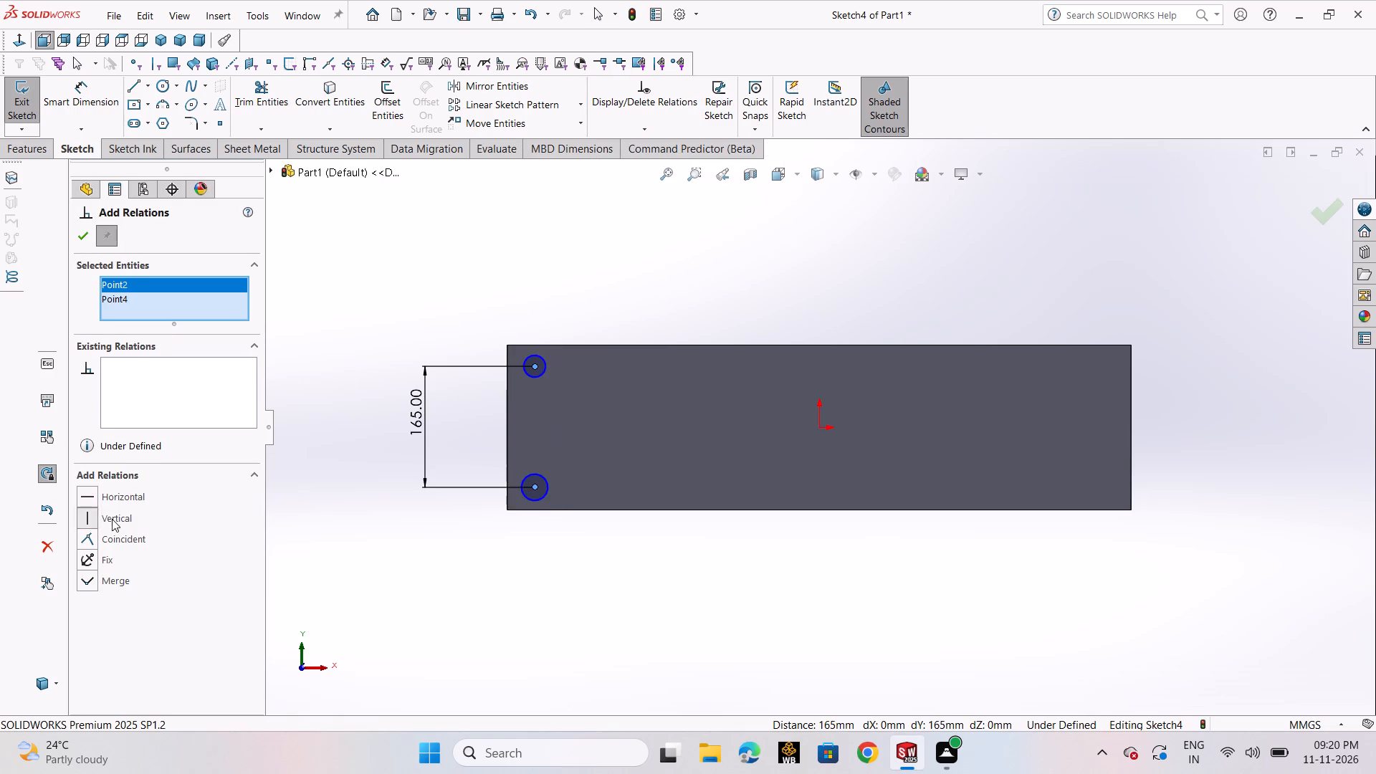
left_click(88, 231)
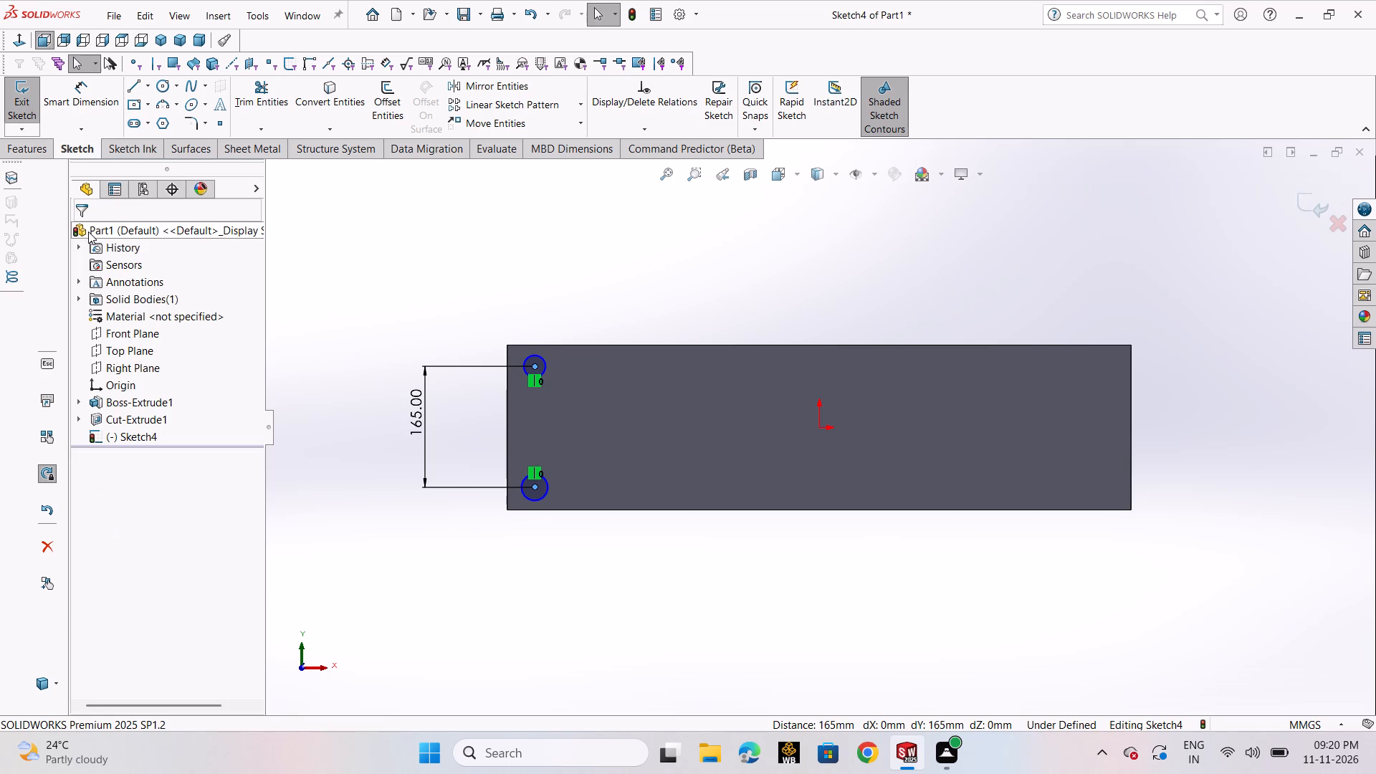
Dimension the diameters of the lower and upper circles at 40 mm each.
left_click(89, 115)
left_click(528, 501)
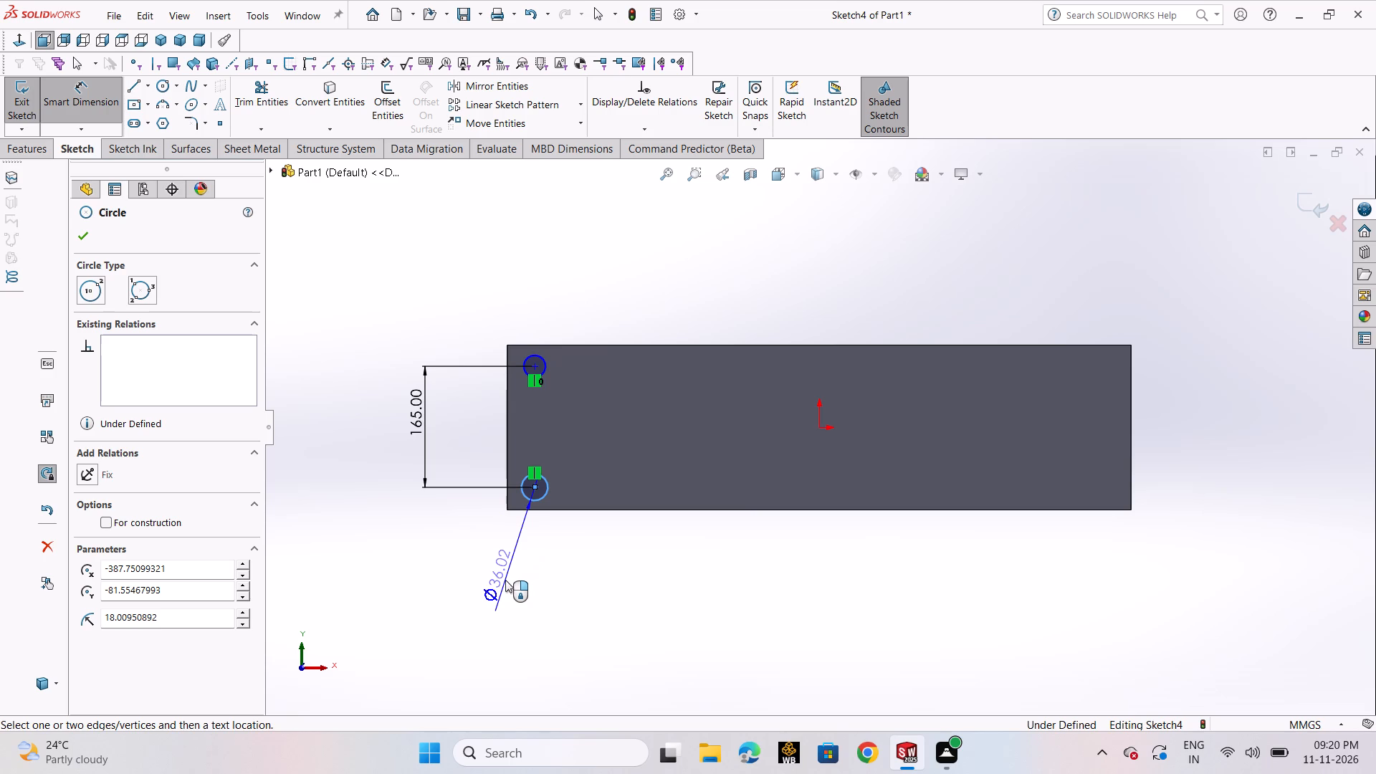
left_click(505, 580)
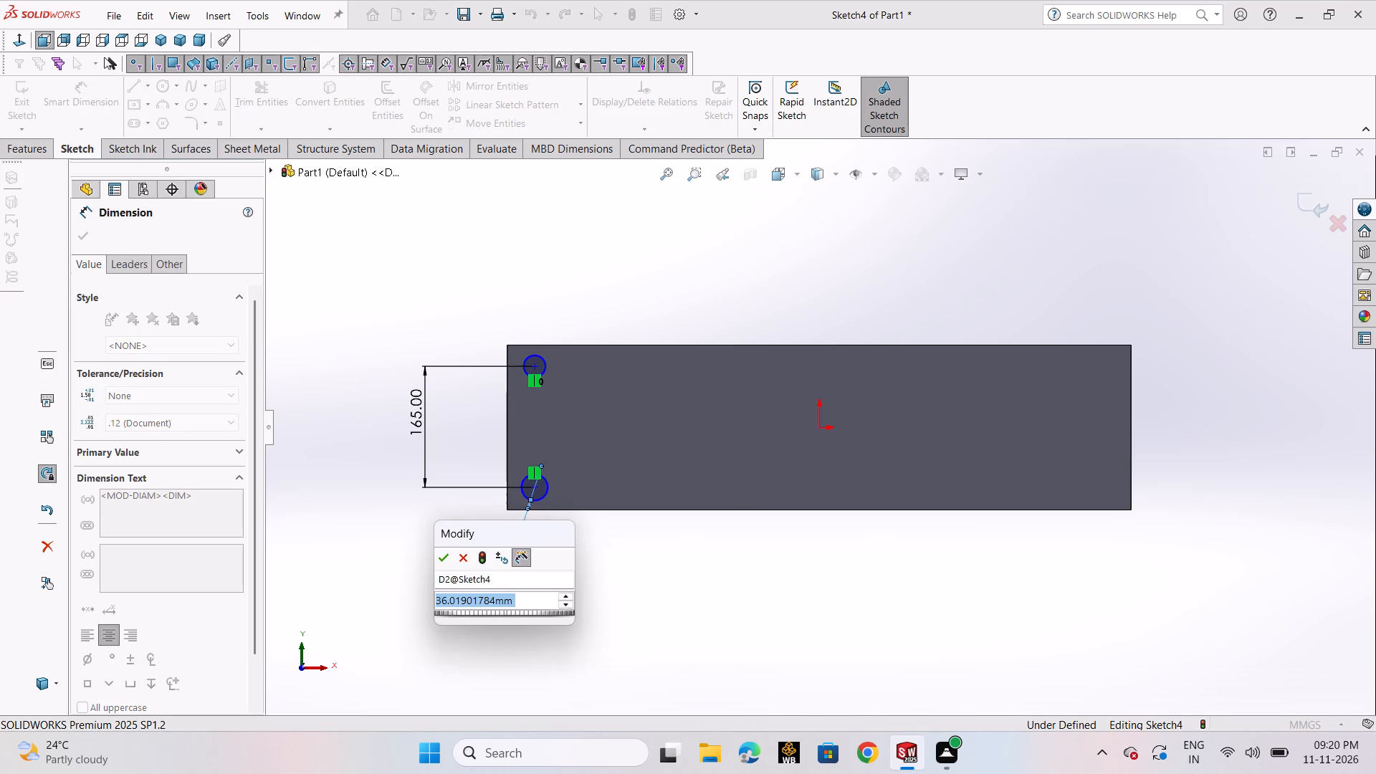
type("40")
key("Return")
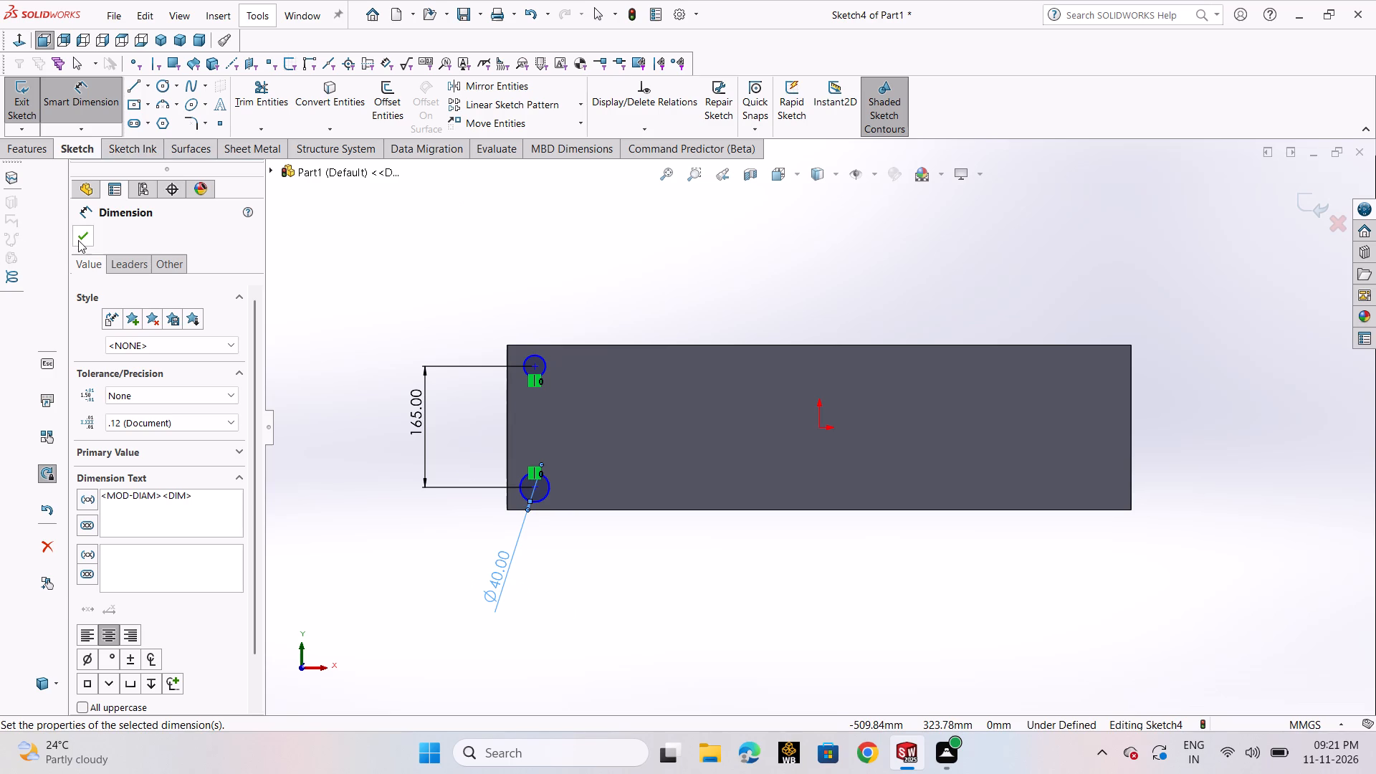
left_click(536, 355)
left_click(530, 297)
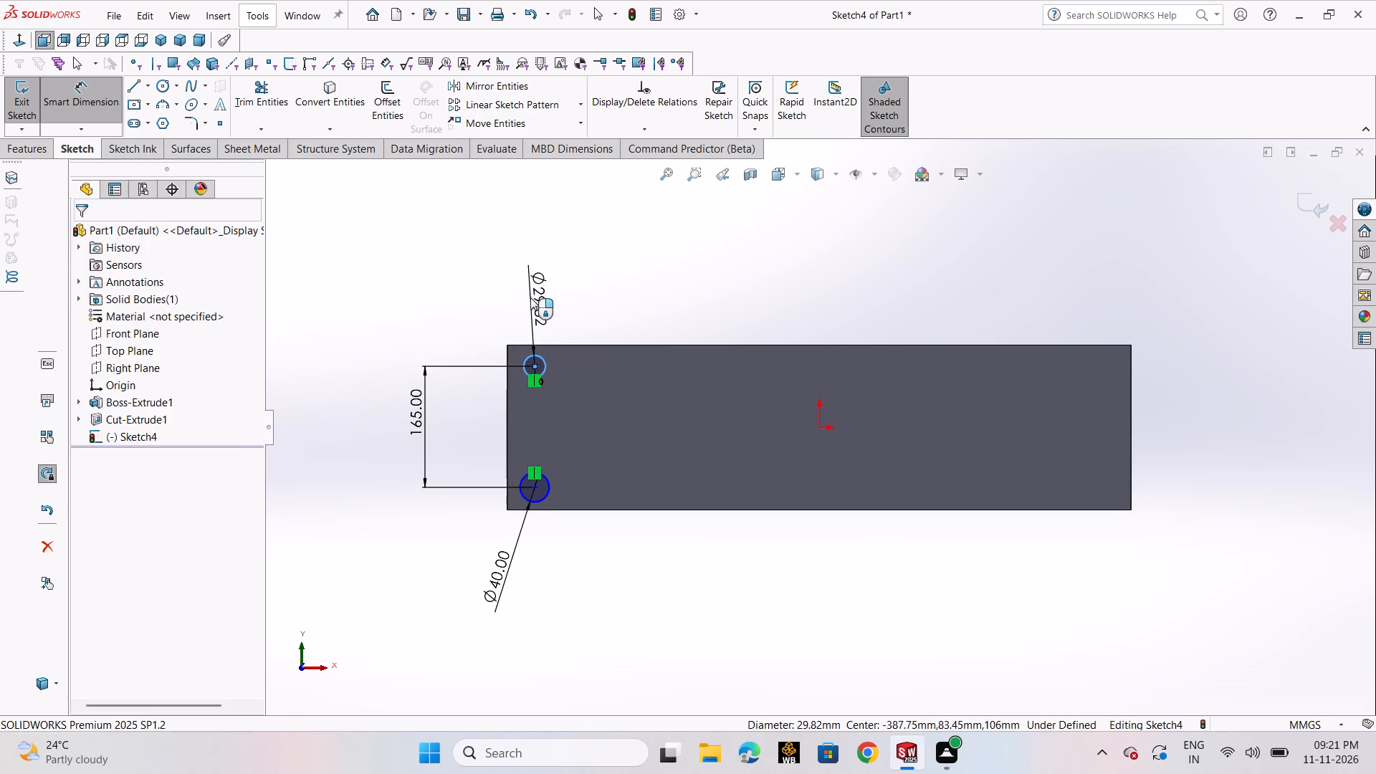
type("40")
key("Return")
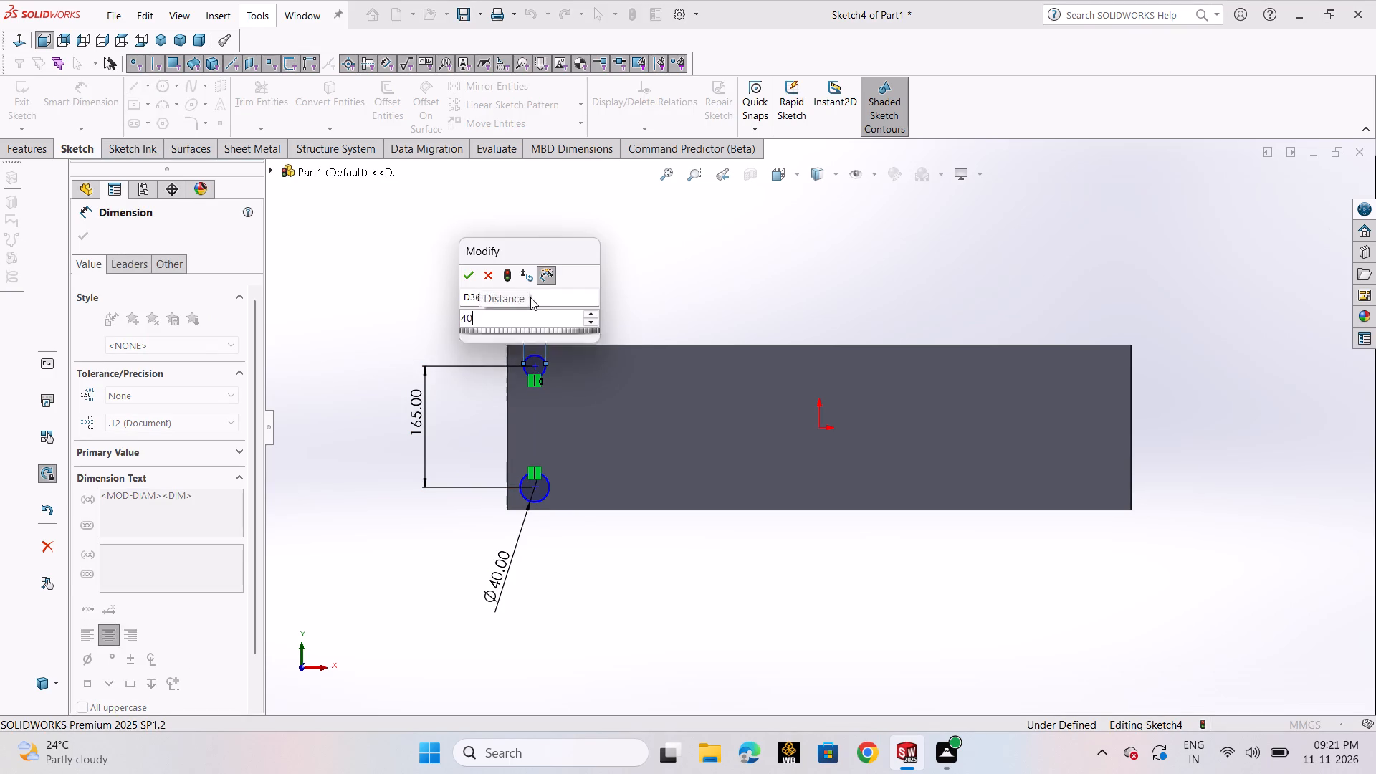
left_click(88, 241)
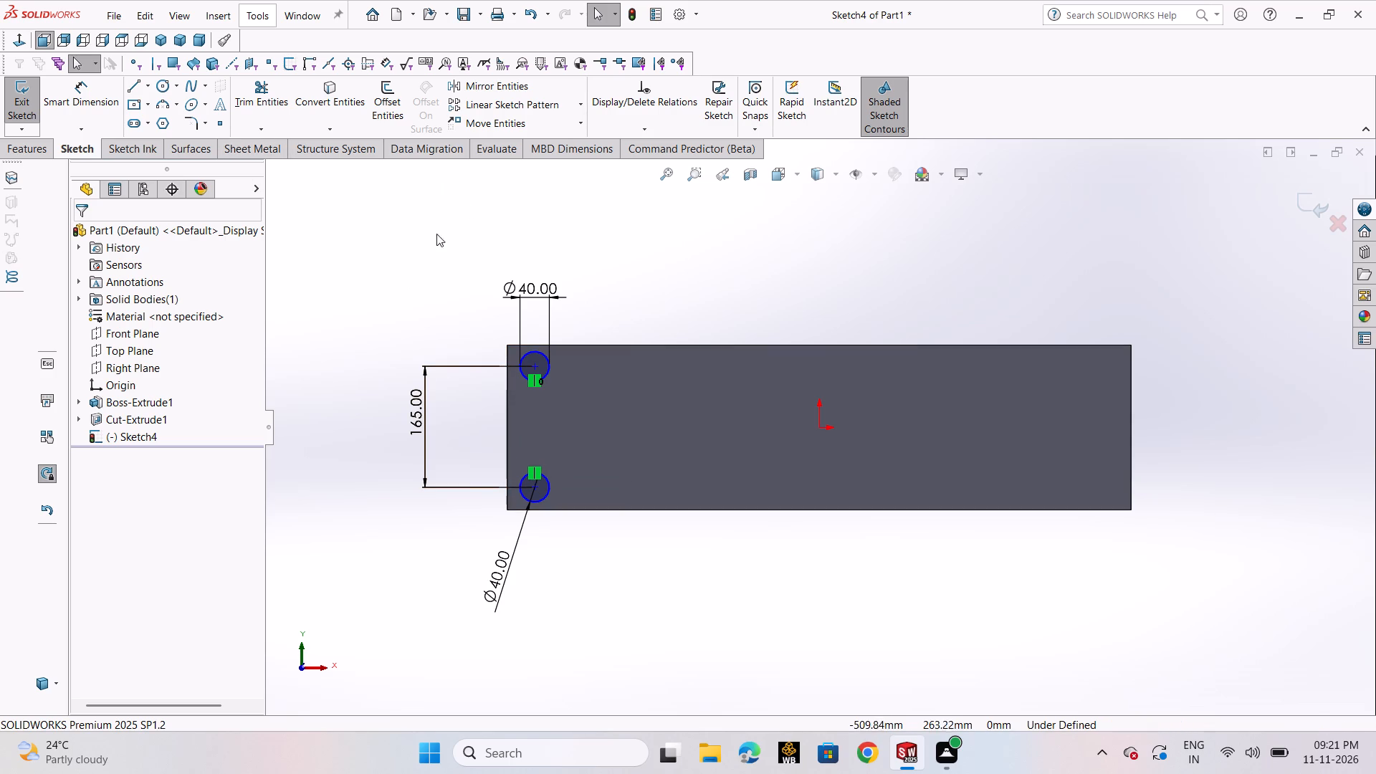
Dimension the horizontal distance from the lower circle's center to the block's left edge at 45 mm.
left_click(86, 112)
scroll(544, 471, "down", 3)
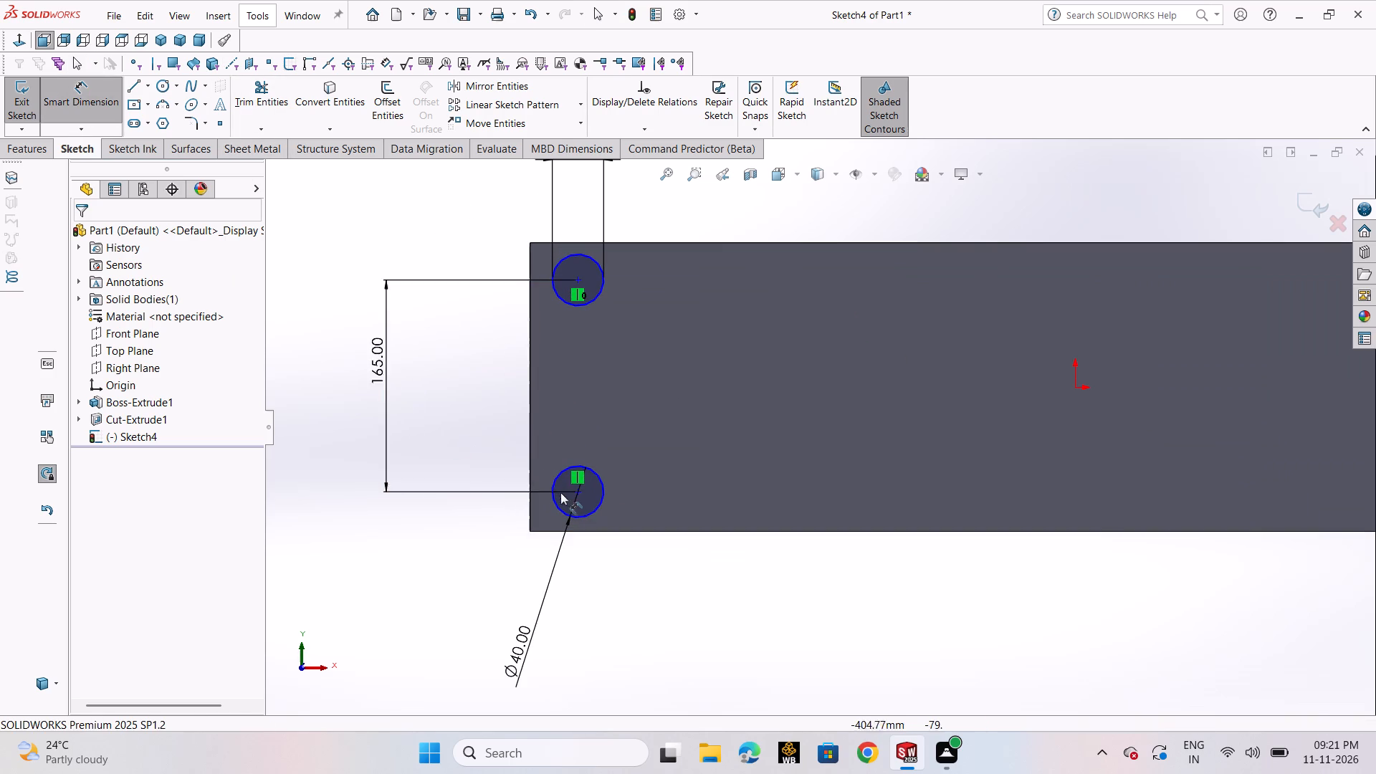
left_click(577, 493)
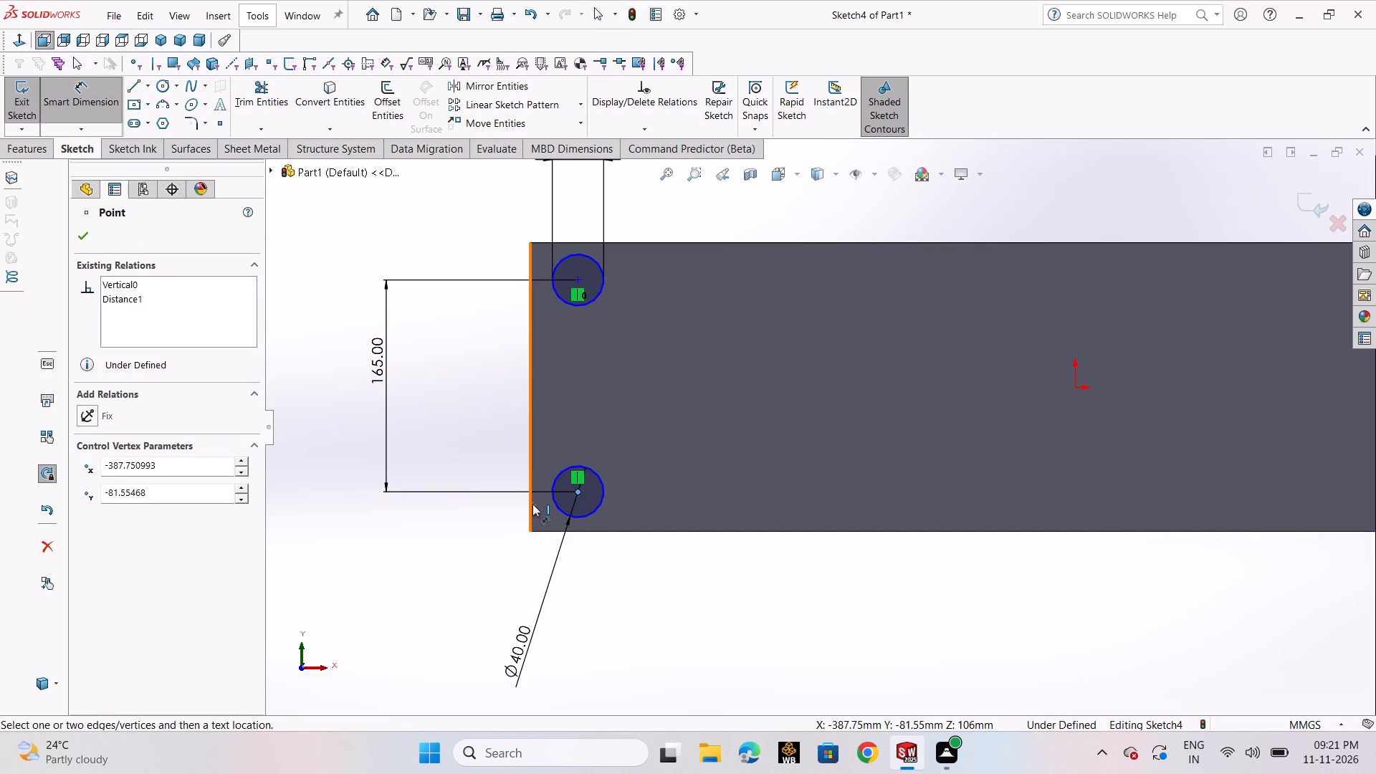
left_click(532, 504)
left_click(589, 614)
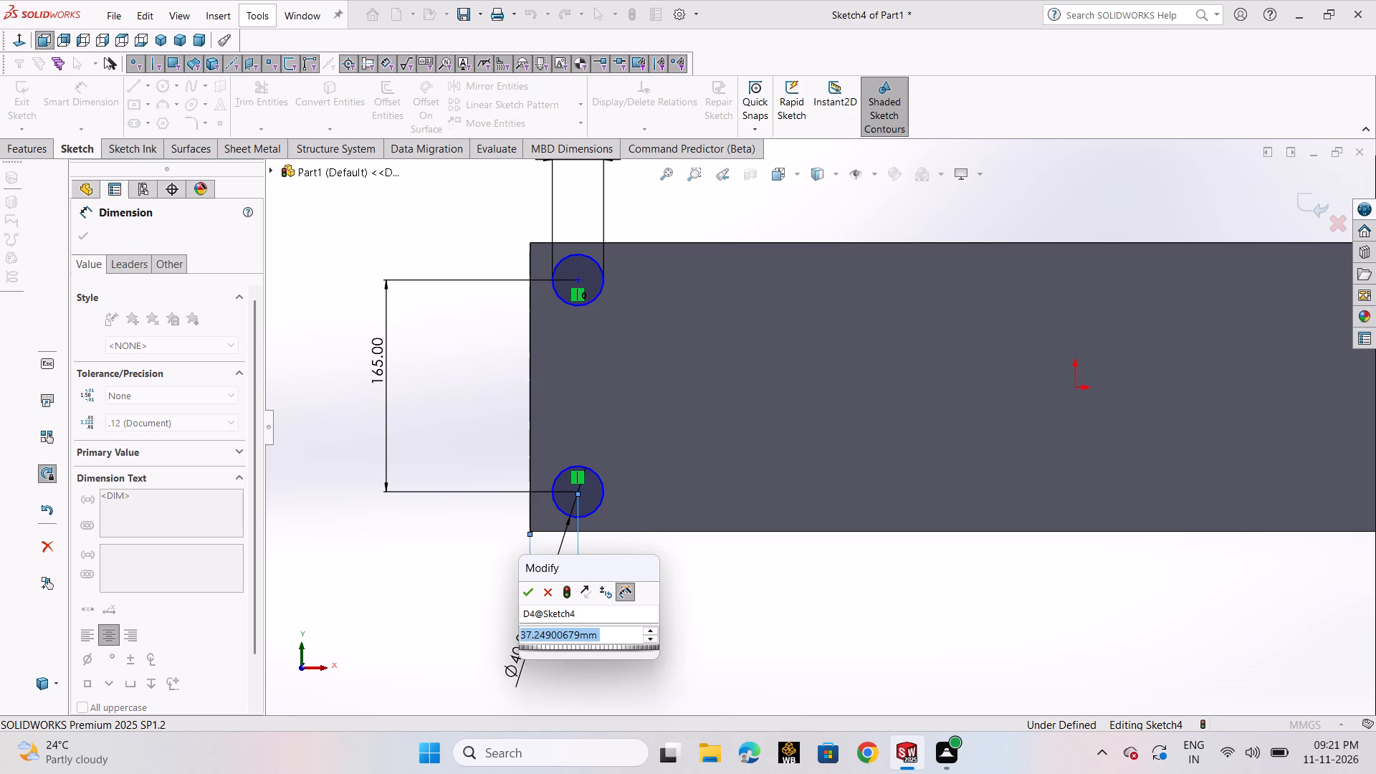
type("45")
key("Return")
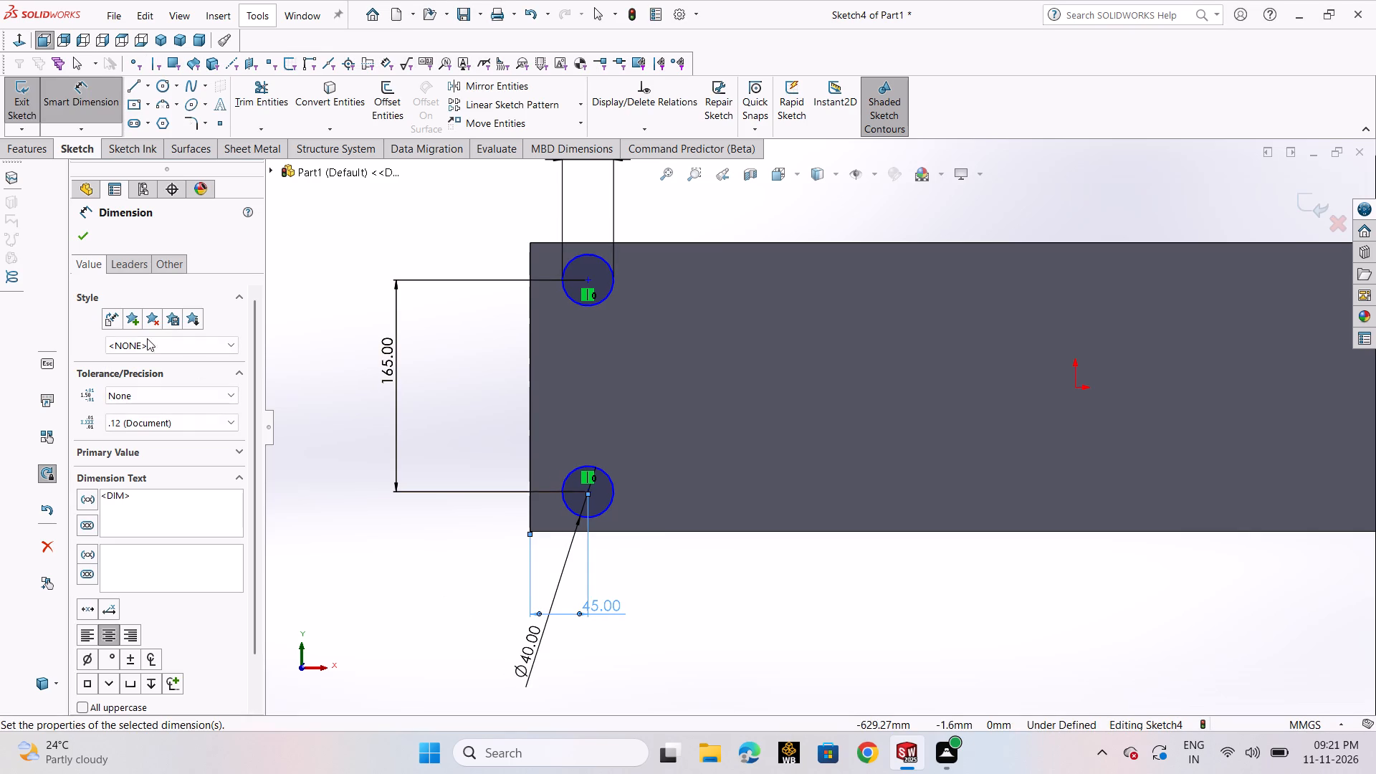
left_click(86, 246)
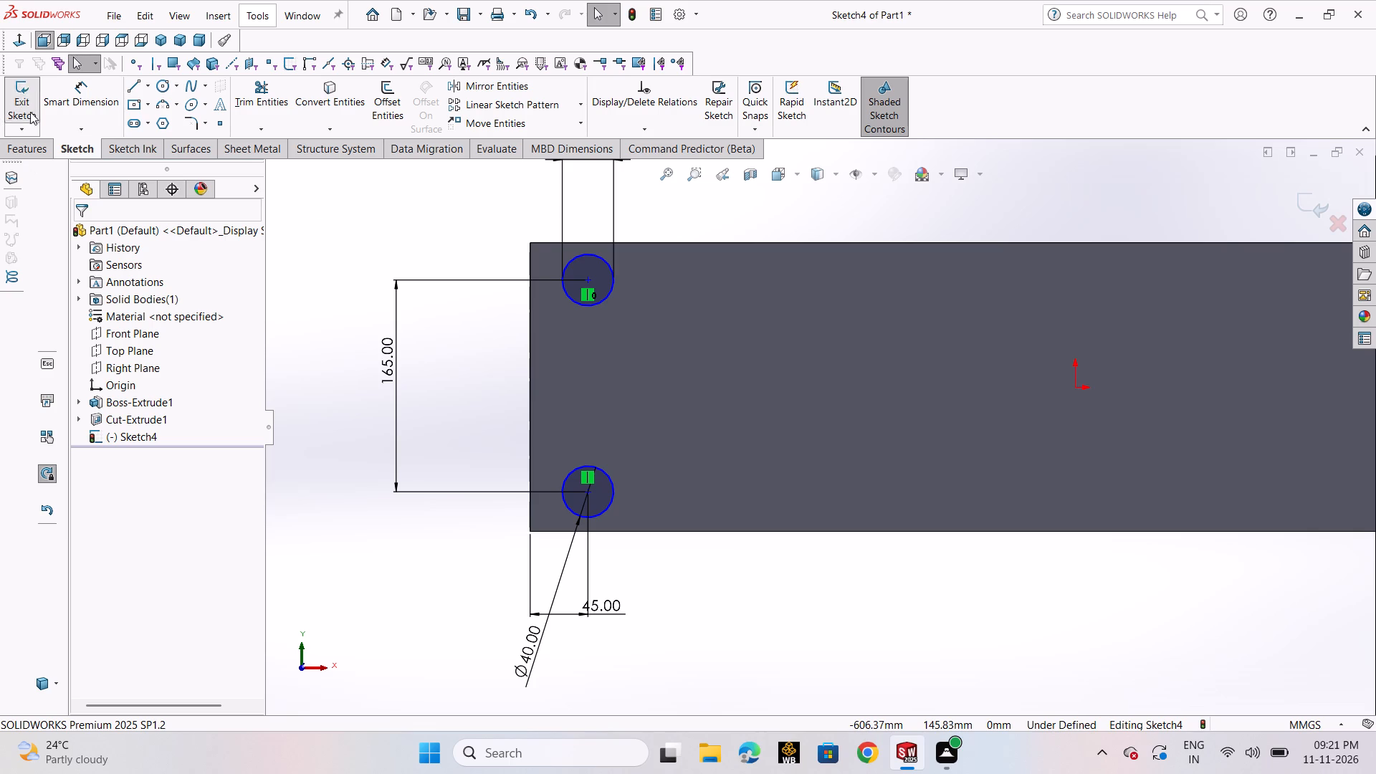
Draw a horizontal centerline about 1187 mm long through the origin, from the block's right edge to beyond its left edge.
left_click(64, 106)
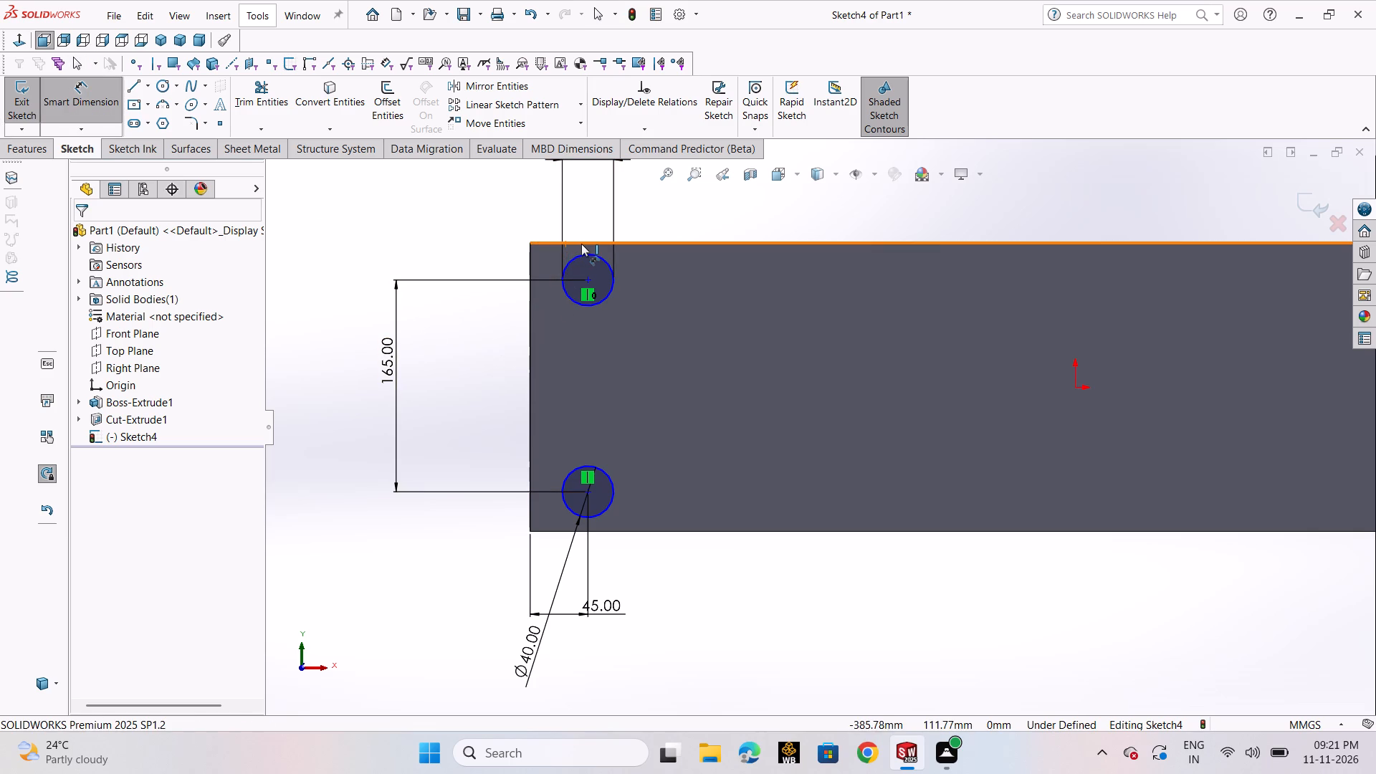
scroll(642, 414, "up", 2)
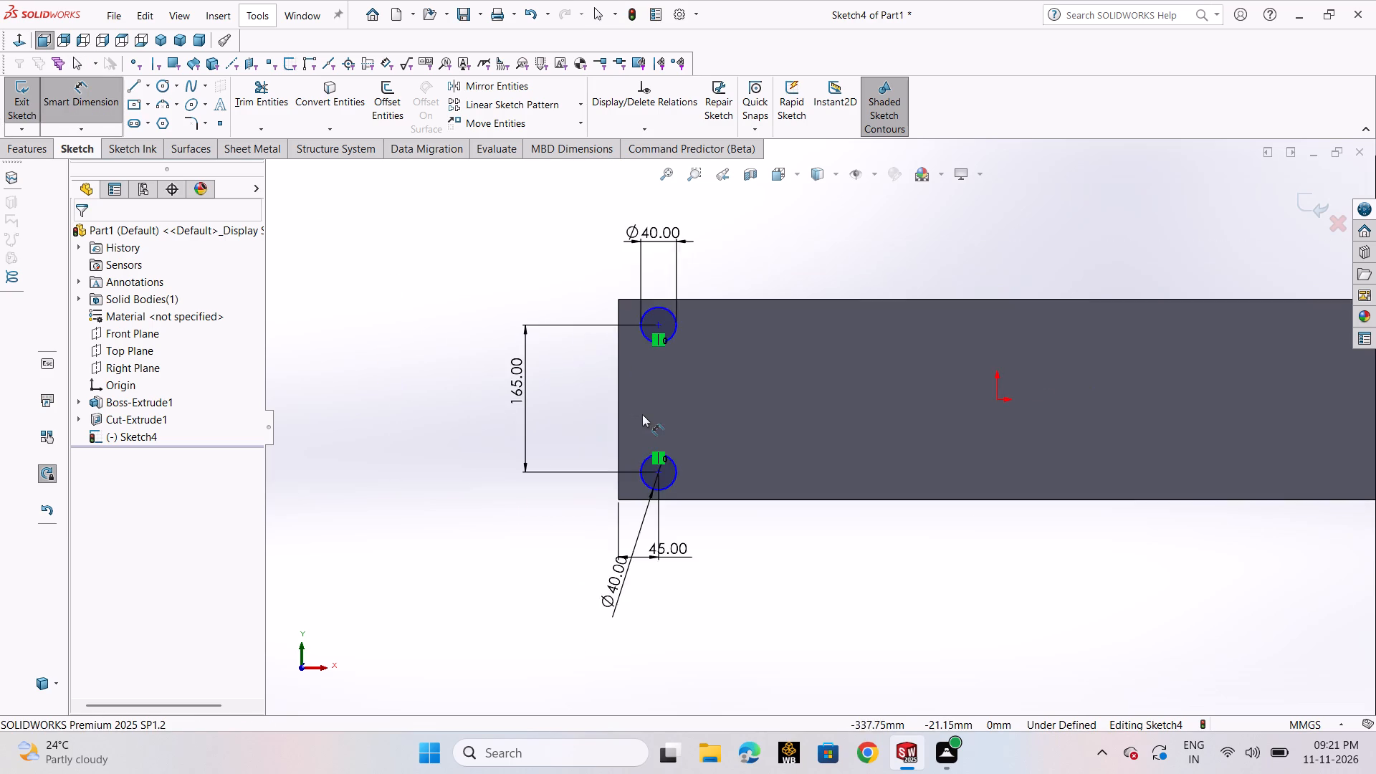
scroll(668, 408, "up", 3)
scroll(825, 400, "up", 1)
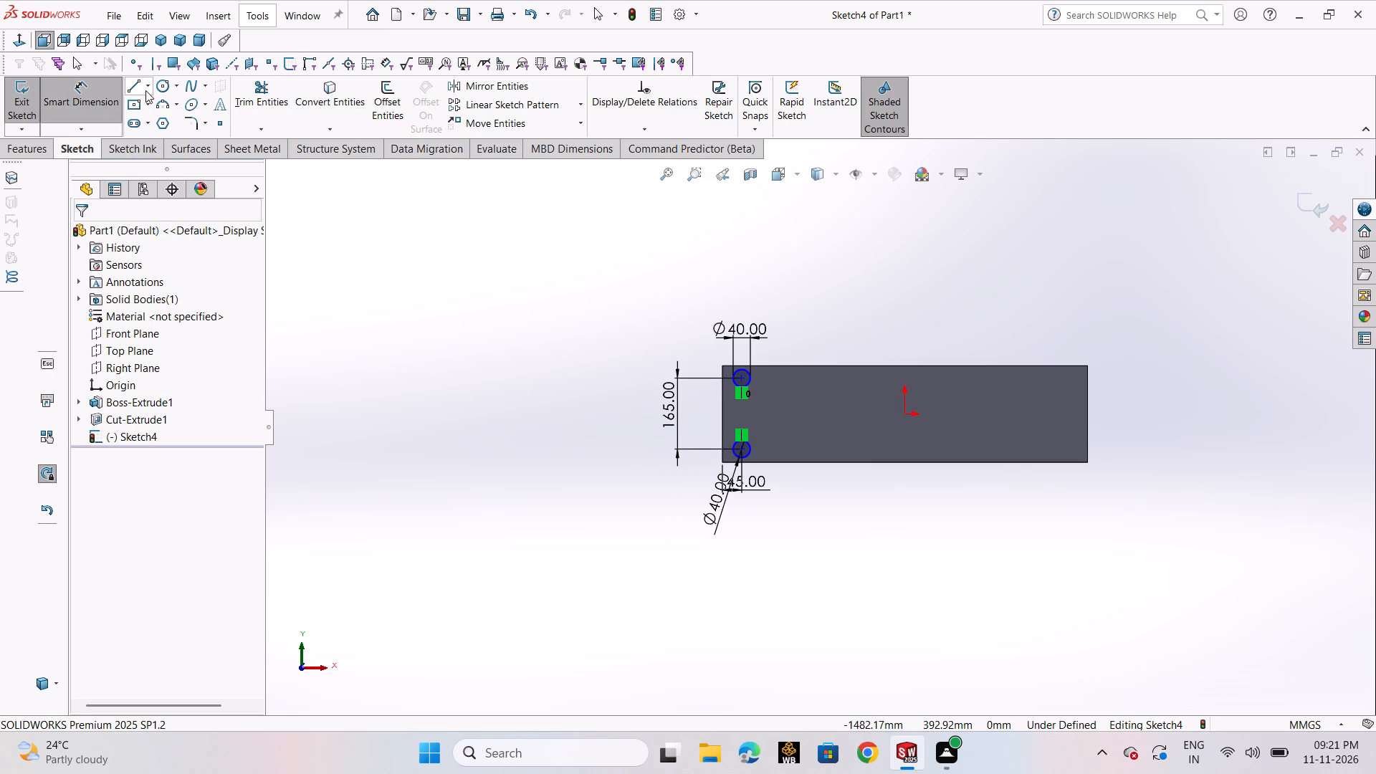
left_click(145, 90)
left_click(164, 119)
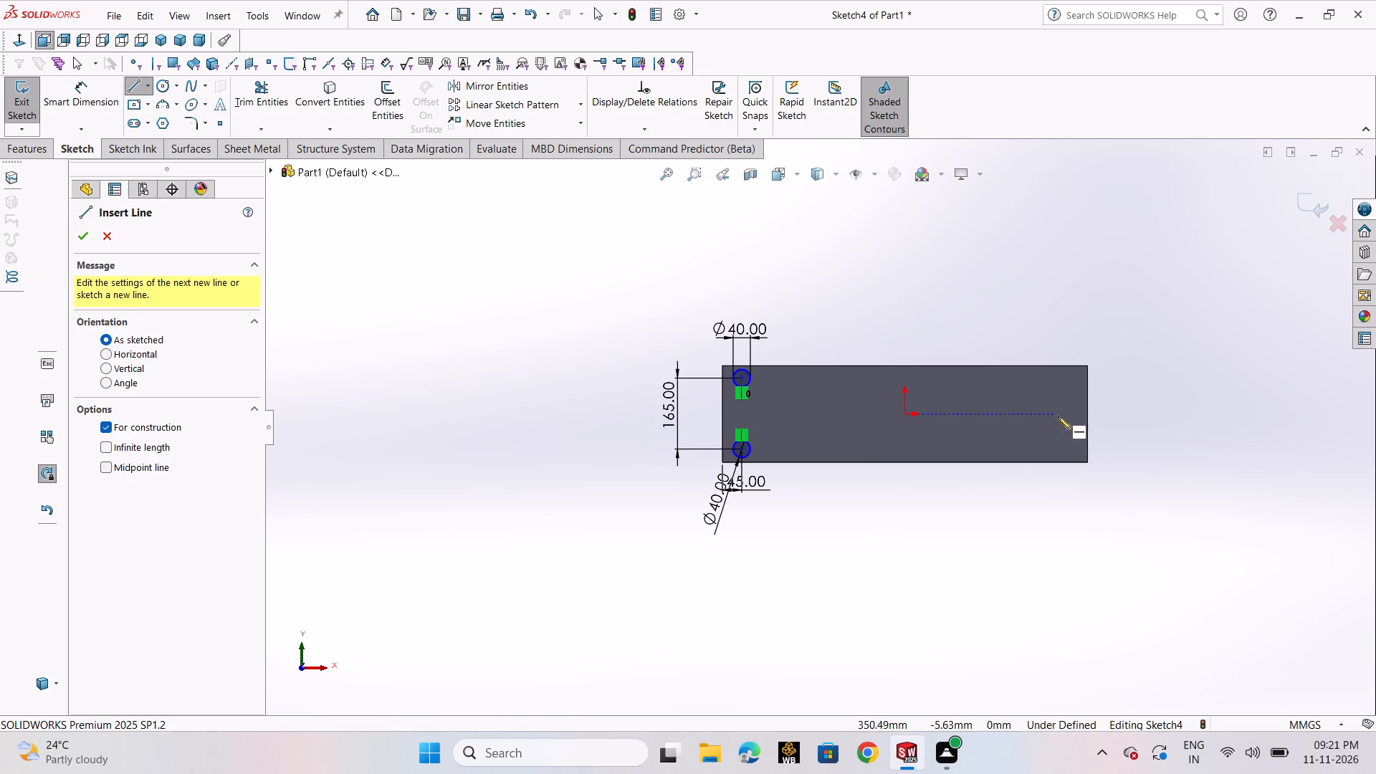
left_click(1086, 414)
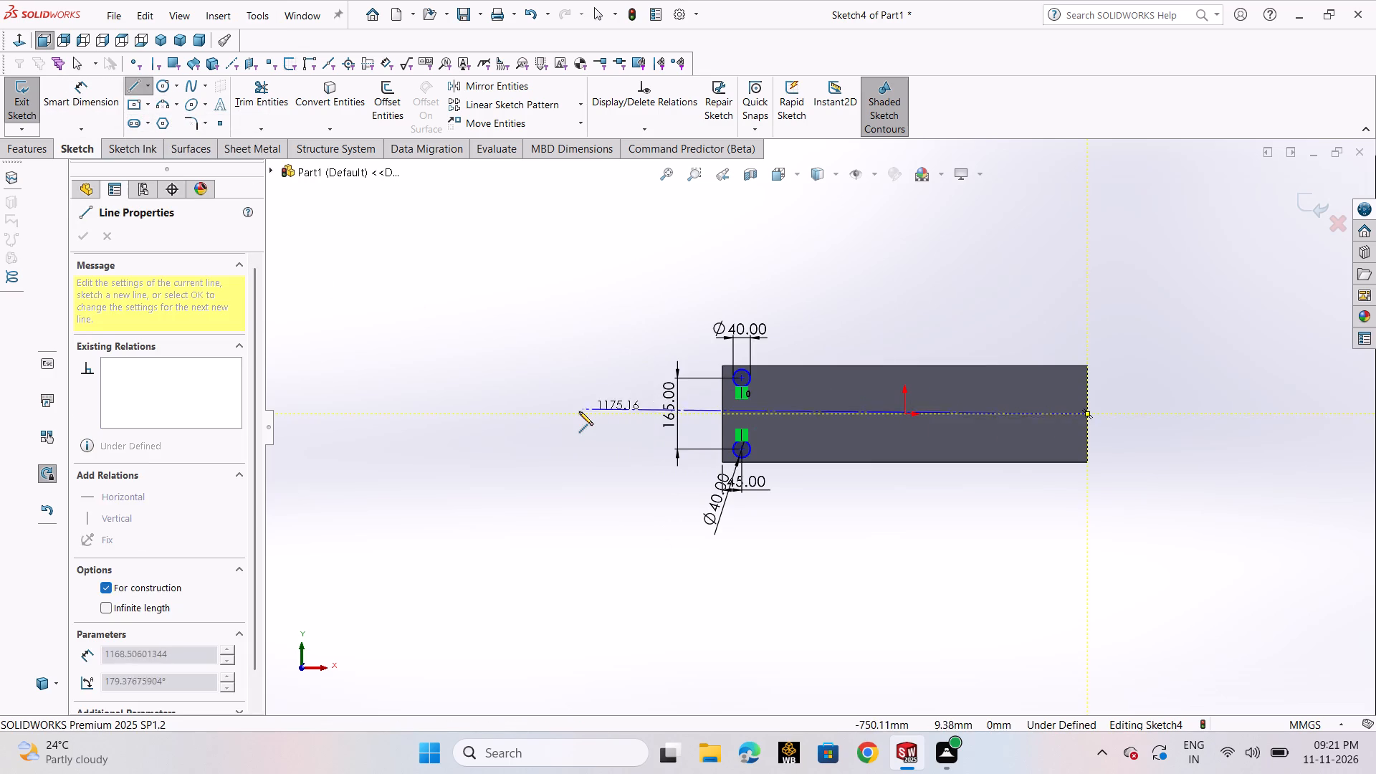
left_click(578, 414)
right_click(572, 413)
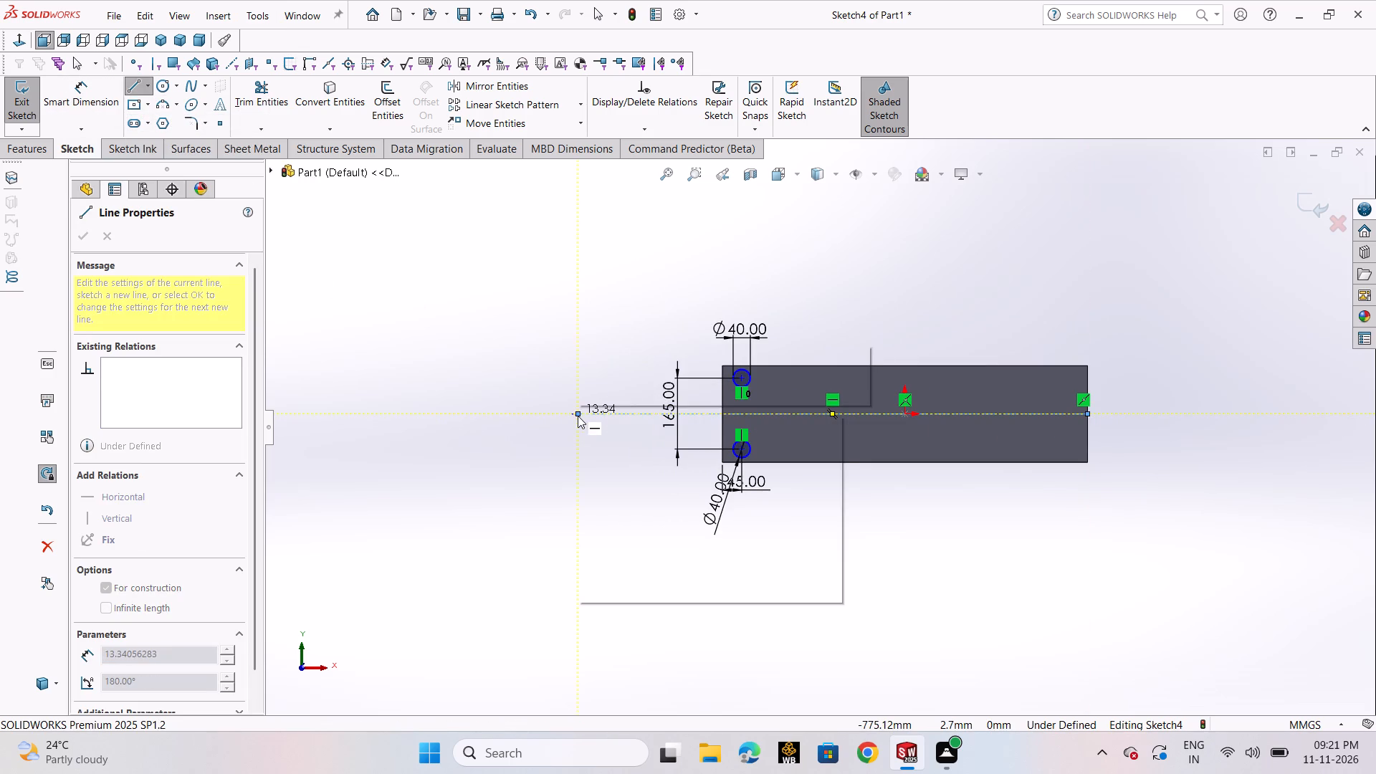
left_click(586, 425)
Dimension the distance from the upper circle's center to the horizontal centerline at 165/2 (82.5 mm).
scroll(1003, 443, "up", 2)
scroll(913, 381, "down", 6)
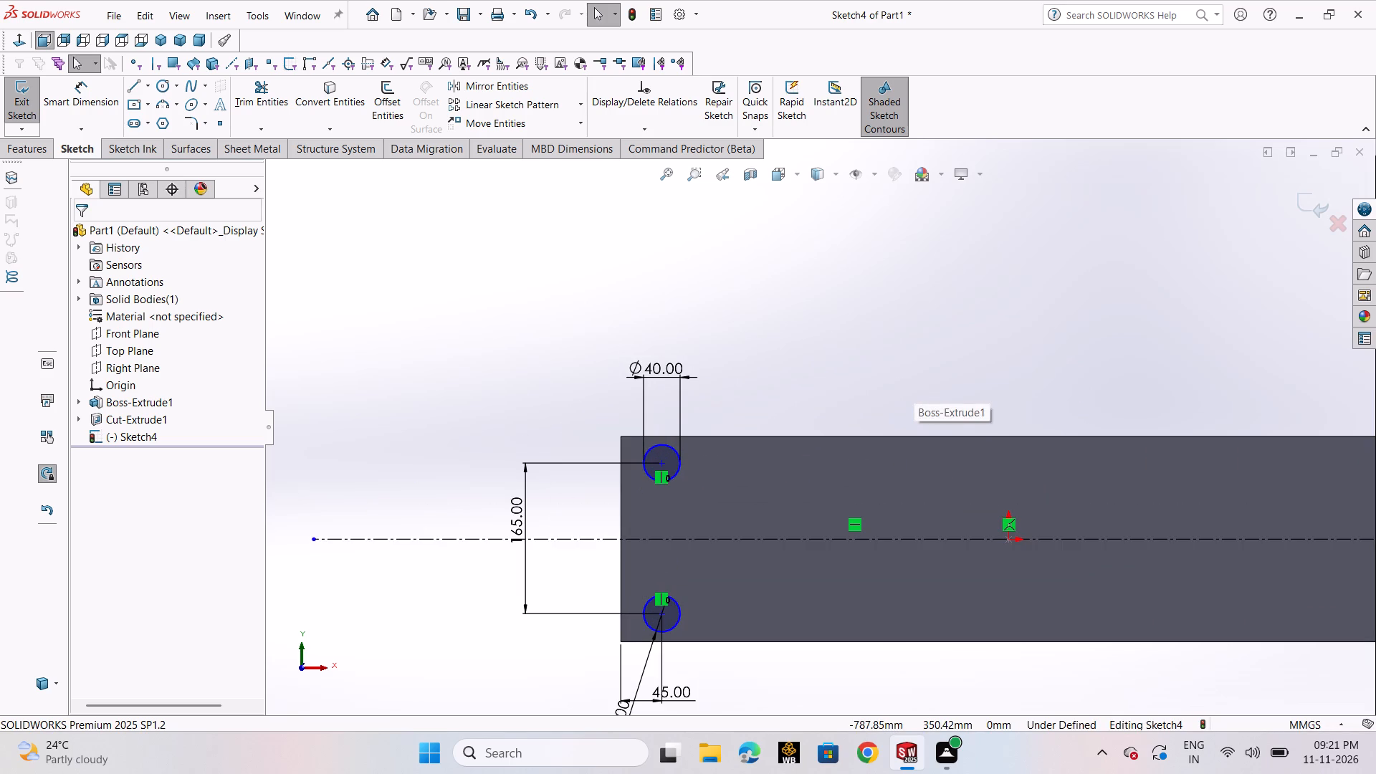
left_click(67, 103)
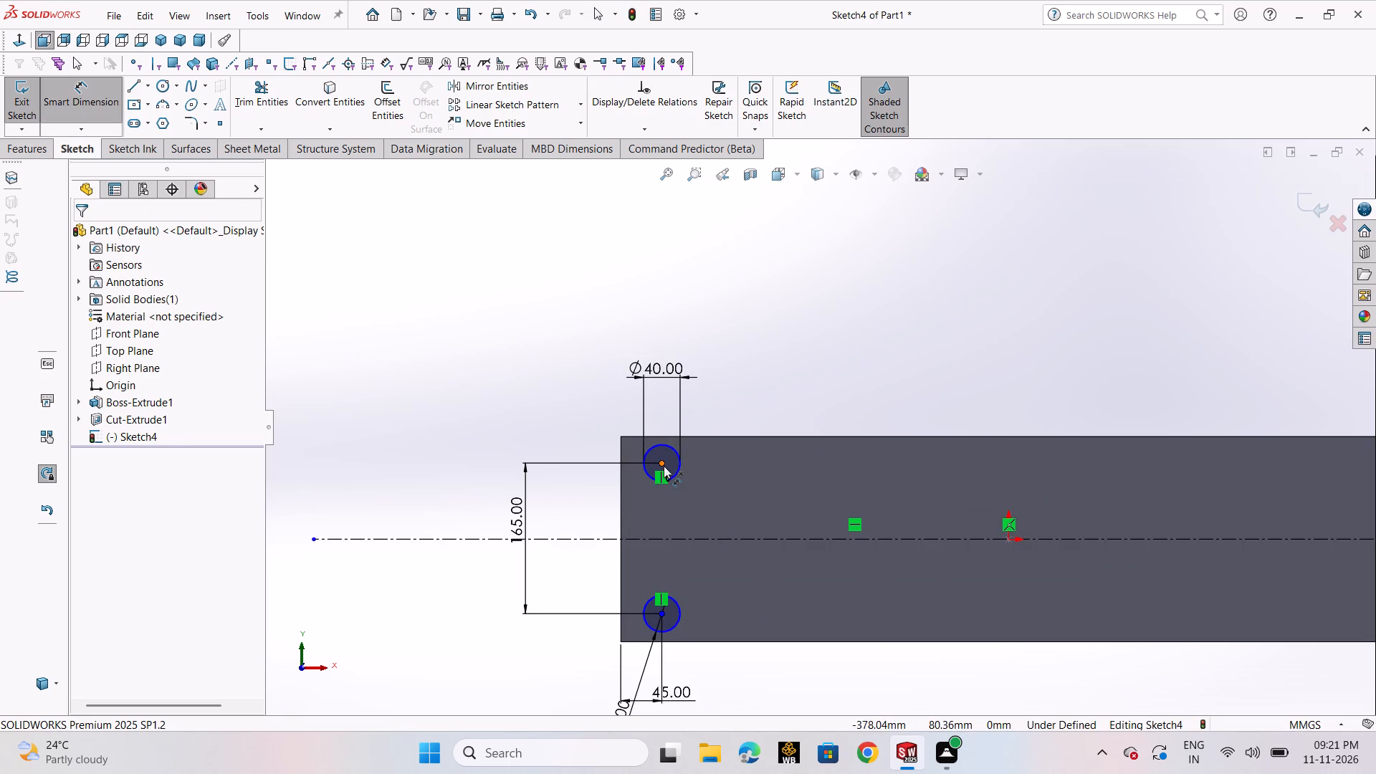
left_click(664, 466)
left_click(681, 537)
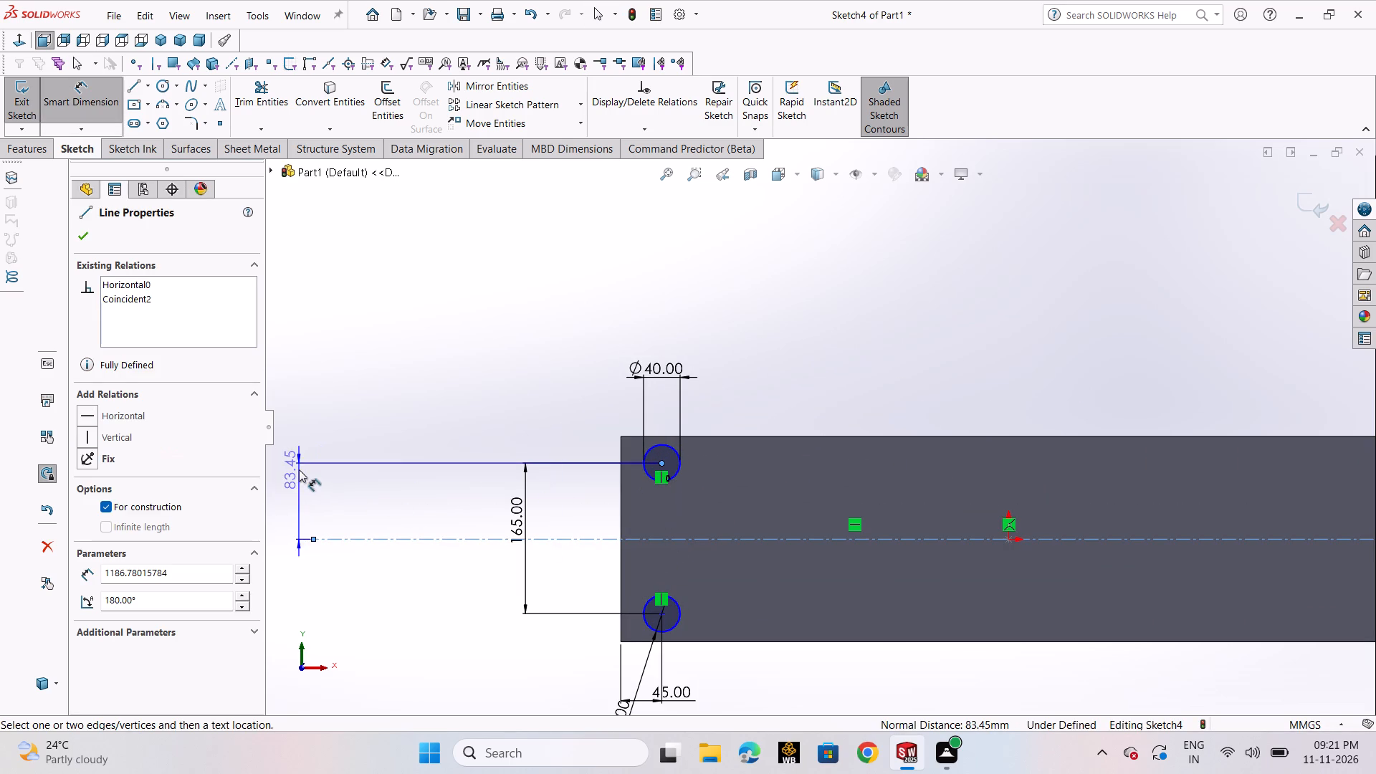
left_click(317, 477)
type("165/2")
key("Return")
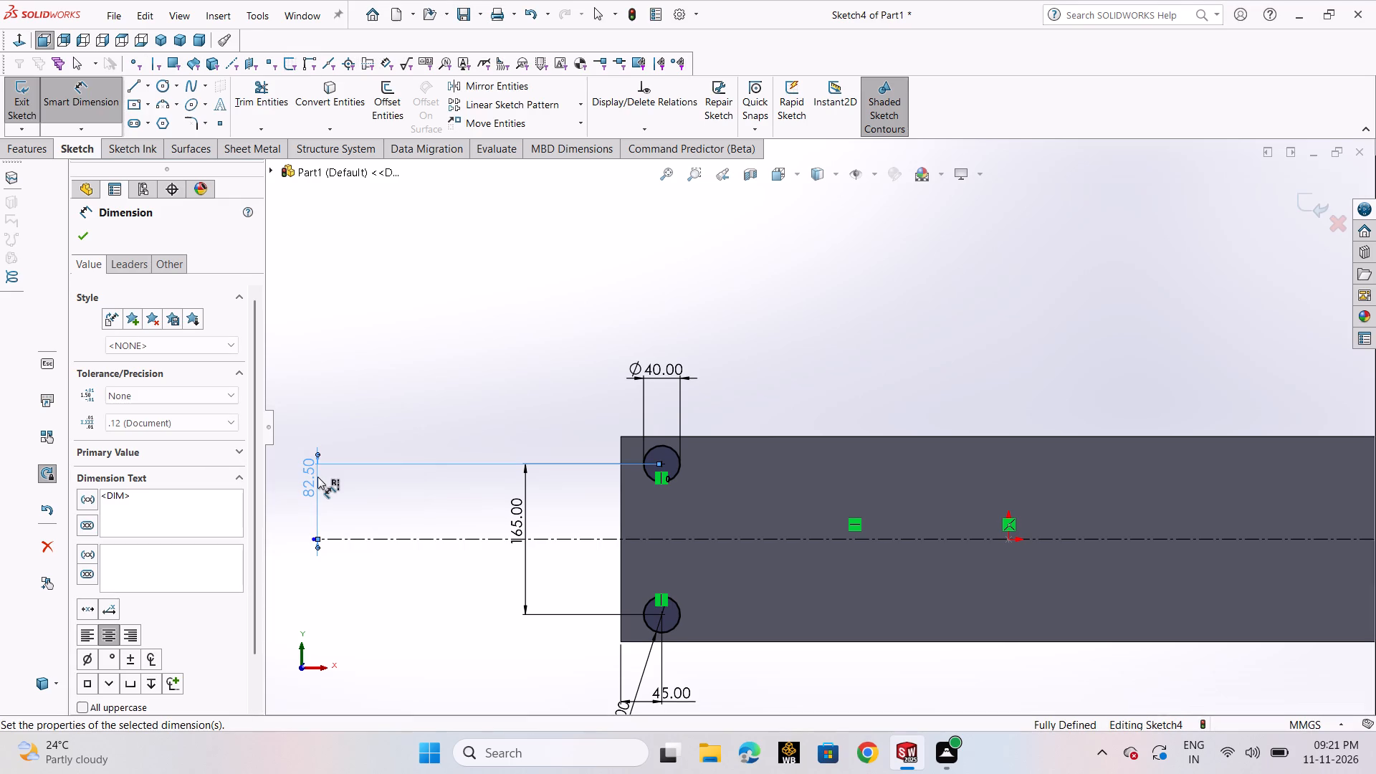
left_click(82, 243)
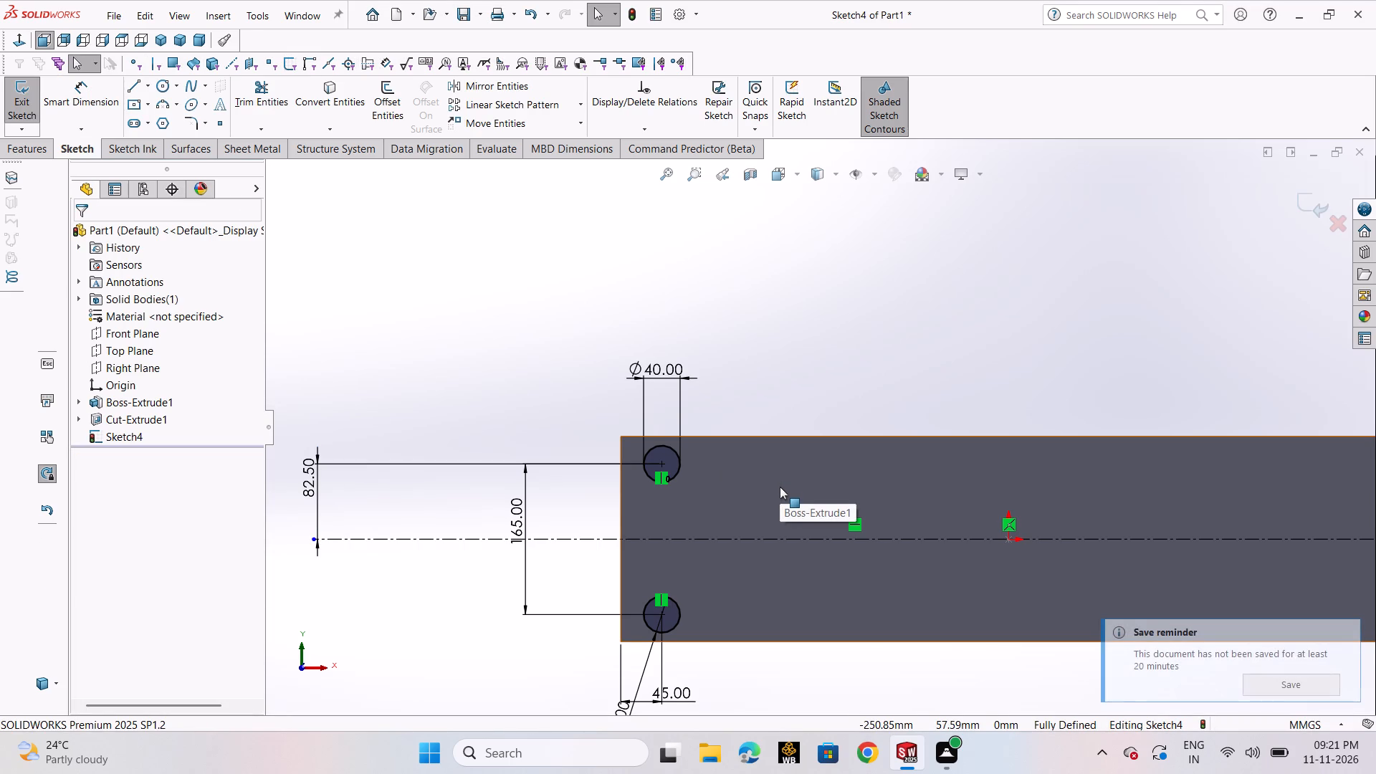
Draw connected lines between the two circles: 165 mm verticals along their left and right sides, joined by a diagonal.
scroll(729, 608, "up", 2)
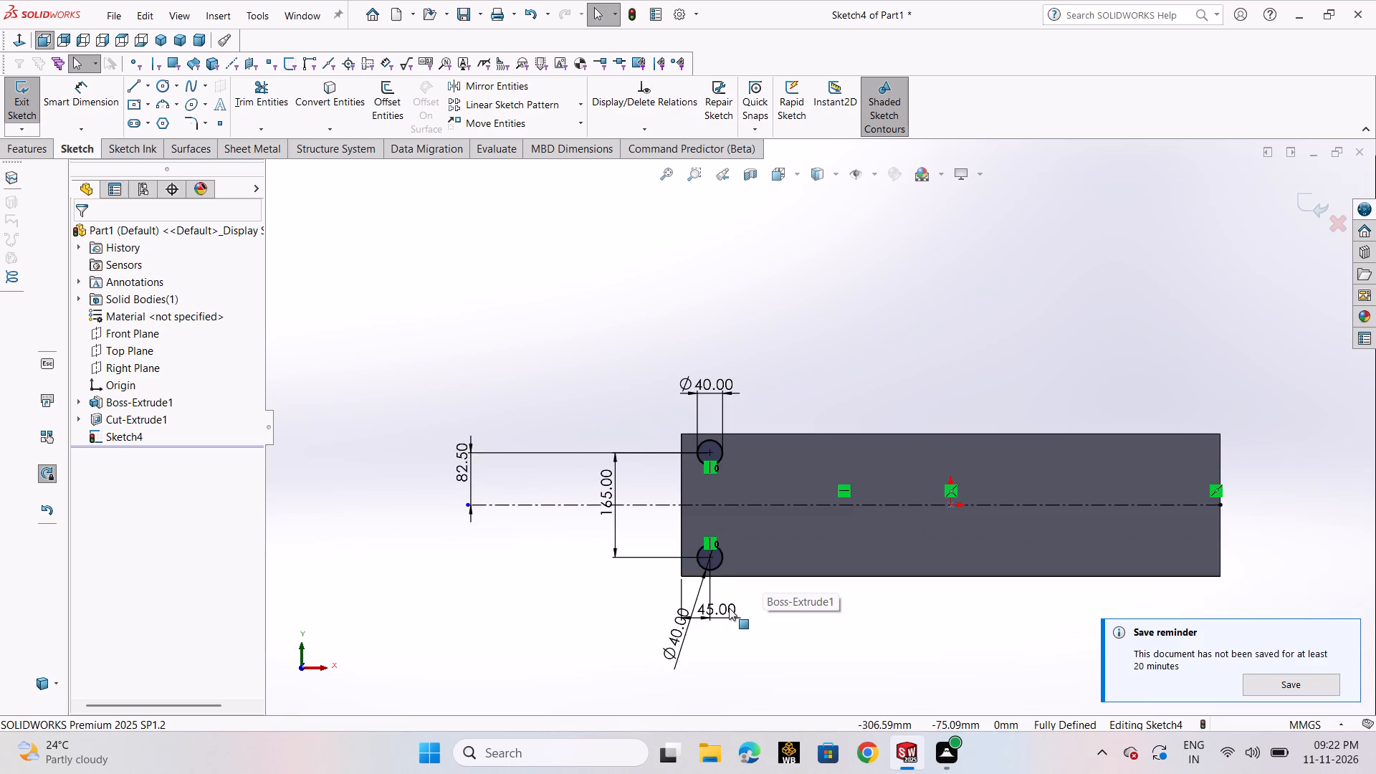
scroll(725, 596, "down", 2)
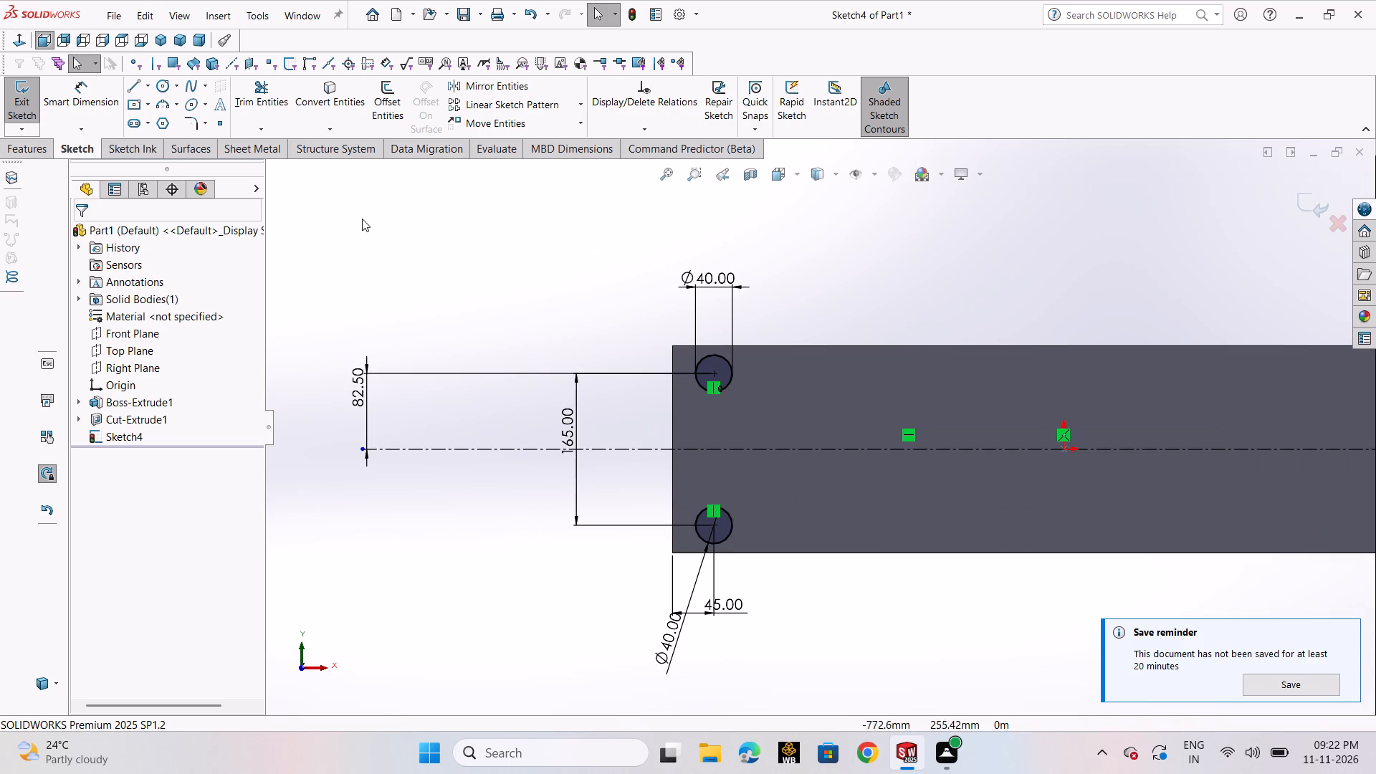
left_click(142, 85)
left_click(146, 103)
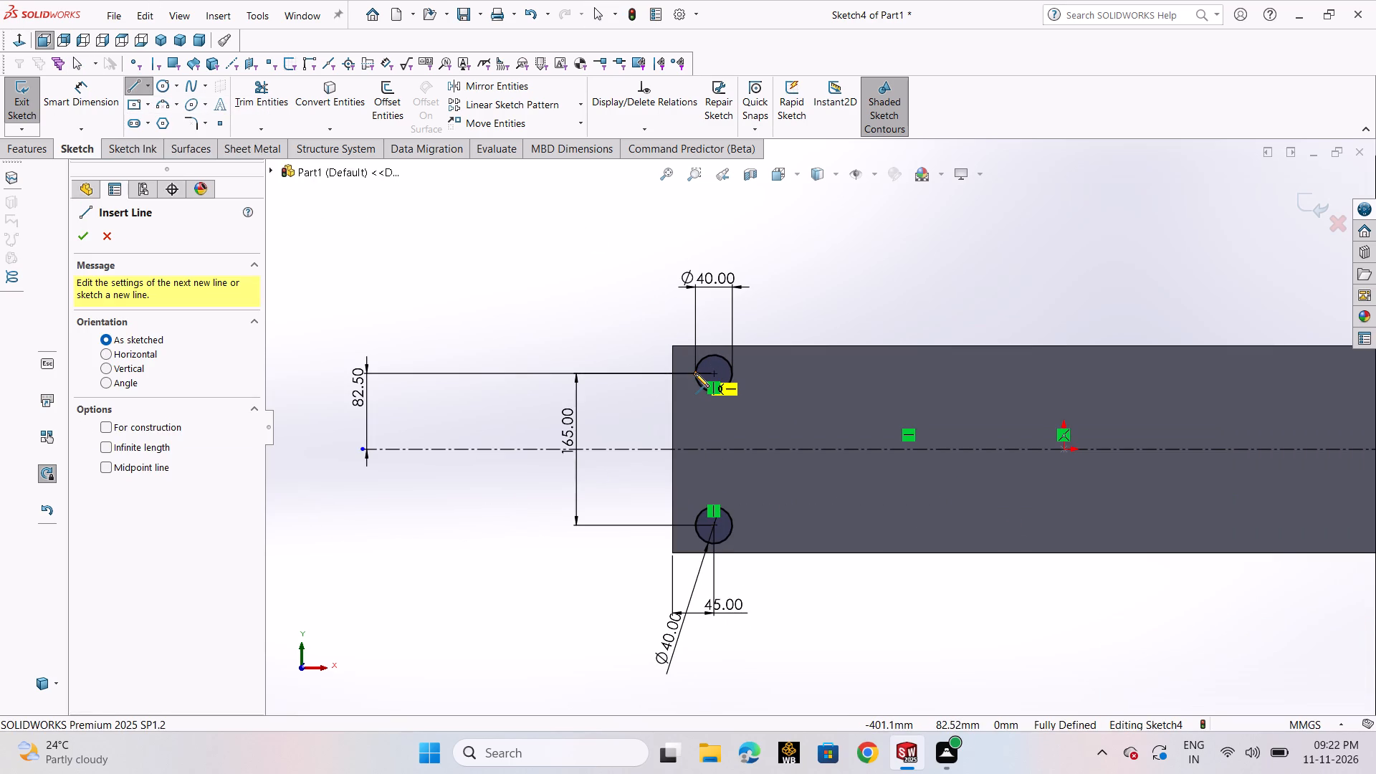
left_click(695, 373)
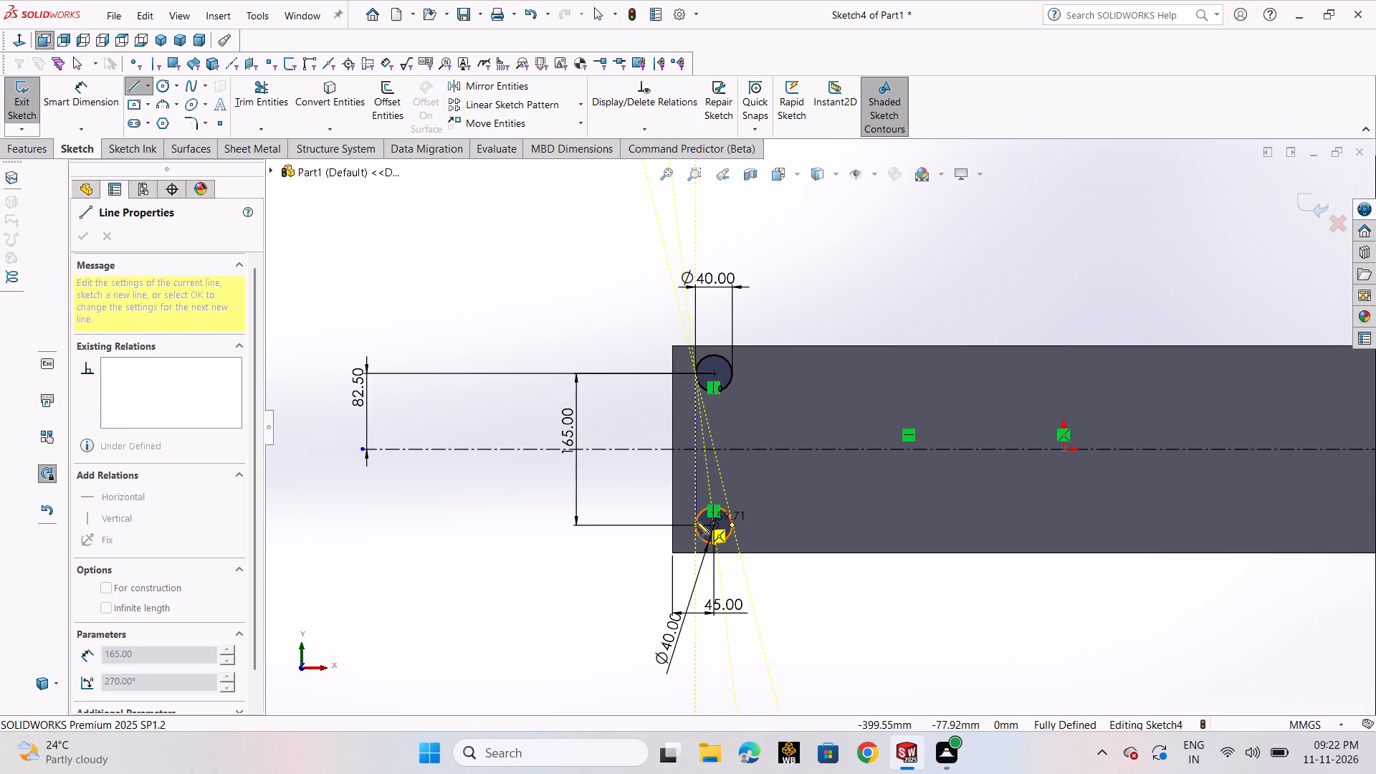
left_click(696, 525)
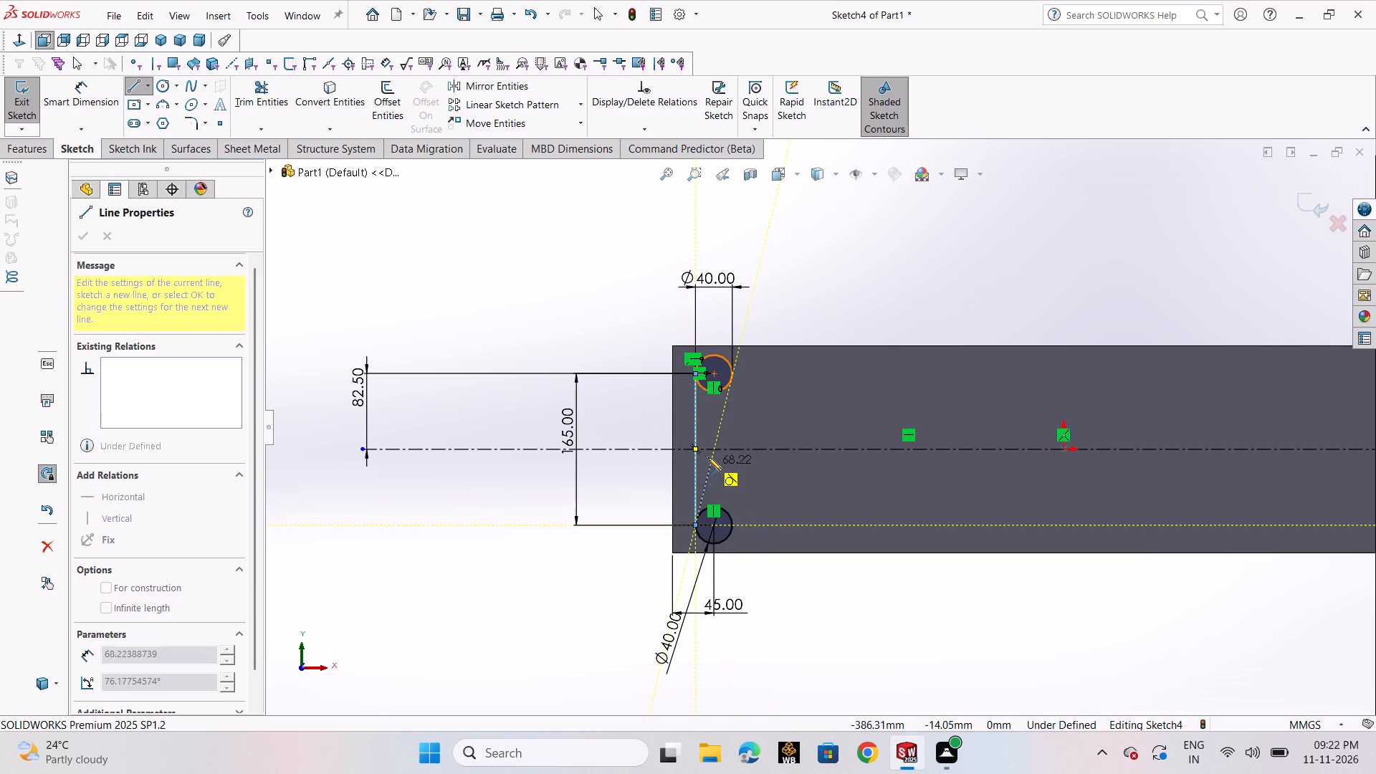
left_click(735, 376)
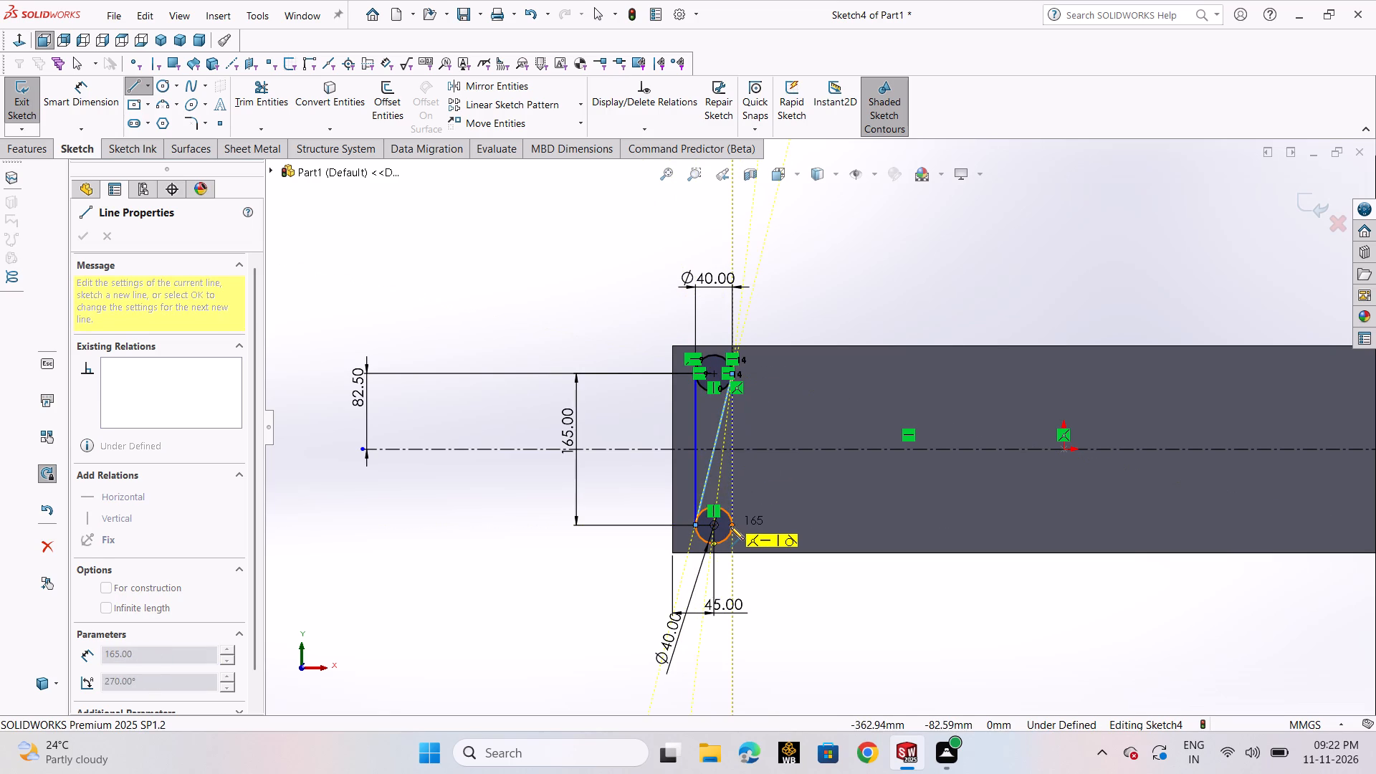
left_click(730, 526)
right_click(730, 526)
left_click(800, 371)
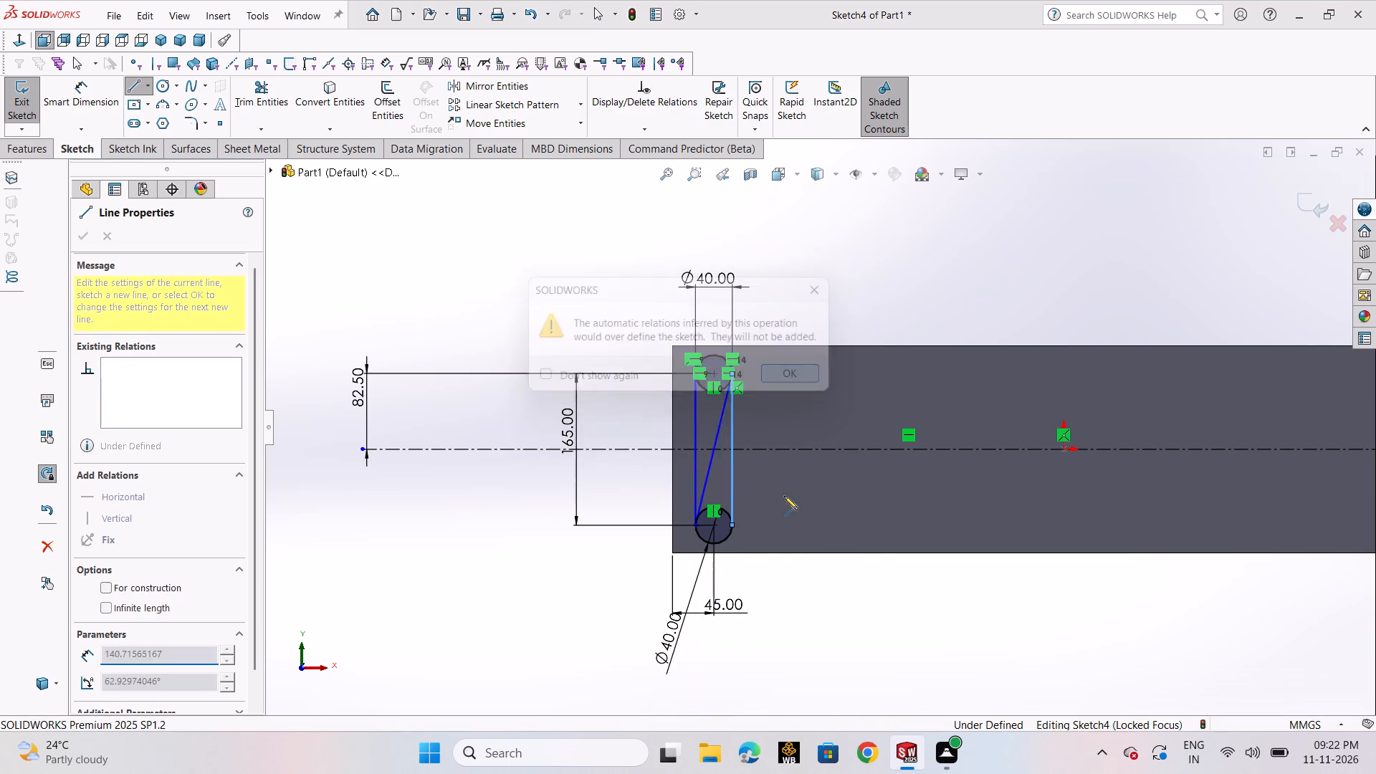
right_click(740, 523)
left_click(768, 536)
scroll(746, 472, "down", 3)
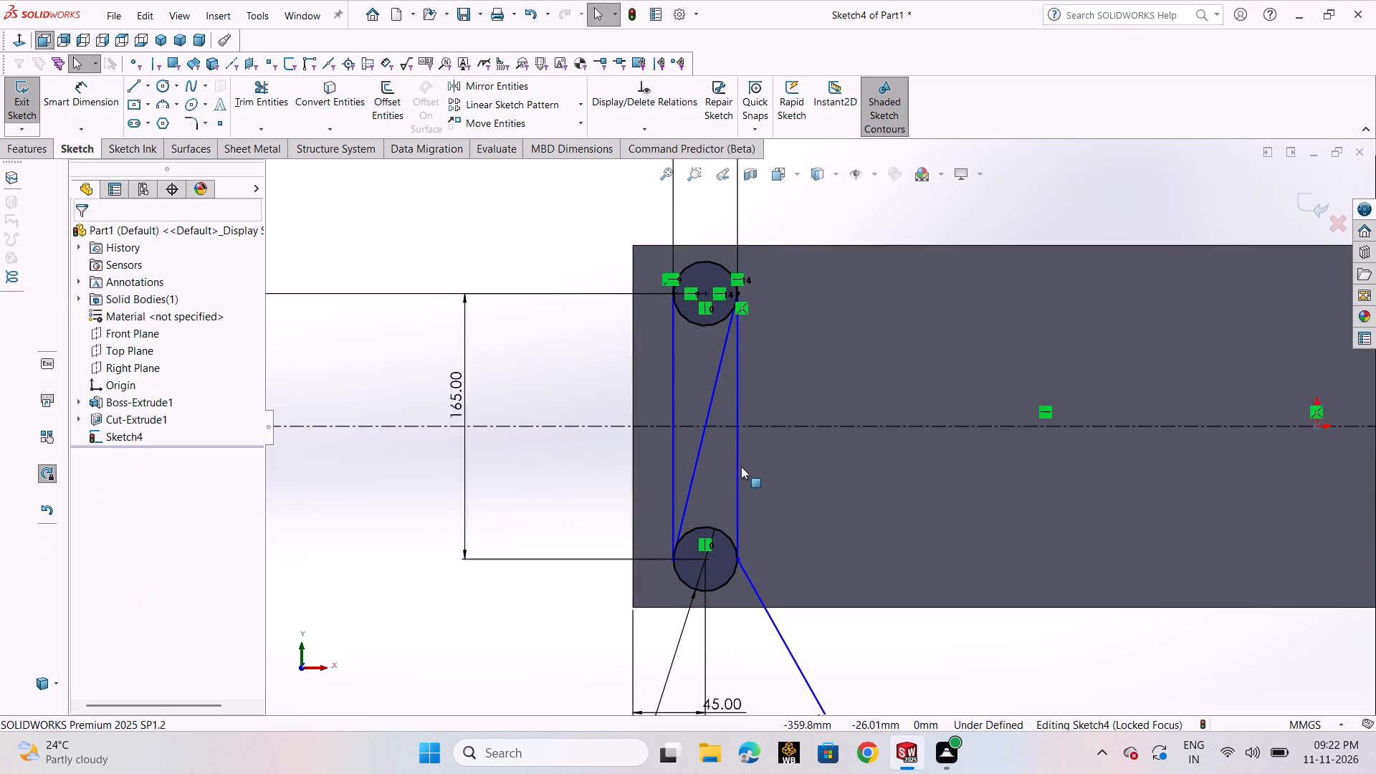
Delete the diagonal line that joins the two vertical lines between the circles.
scroll(741, 467, "down", 1)
left_click(697, 441)
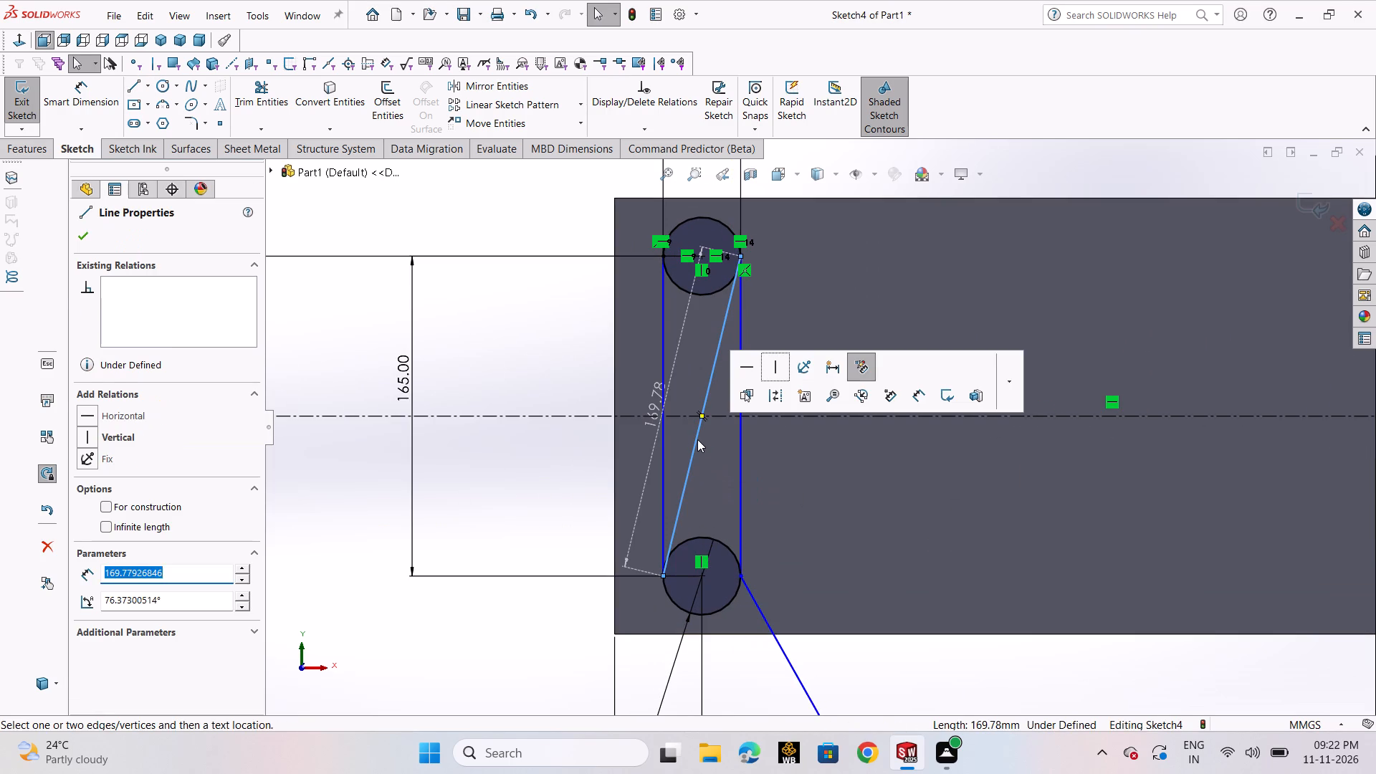
key("Delete")
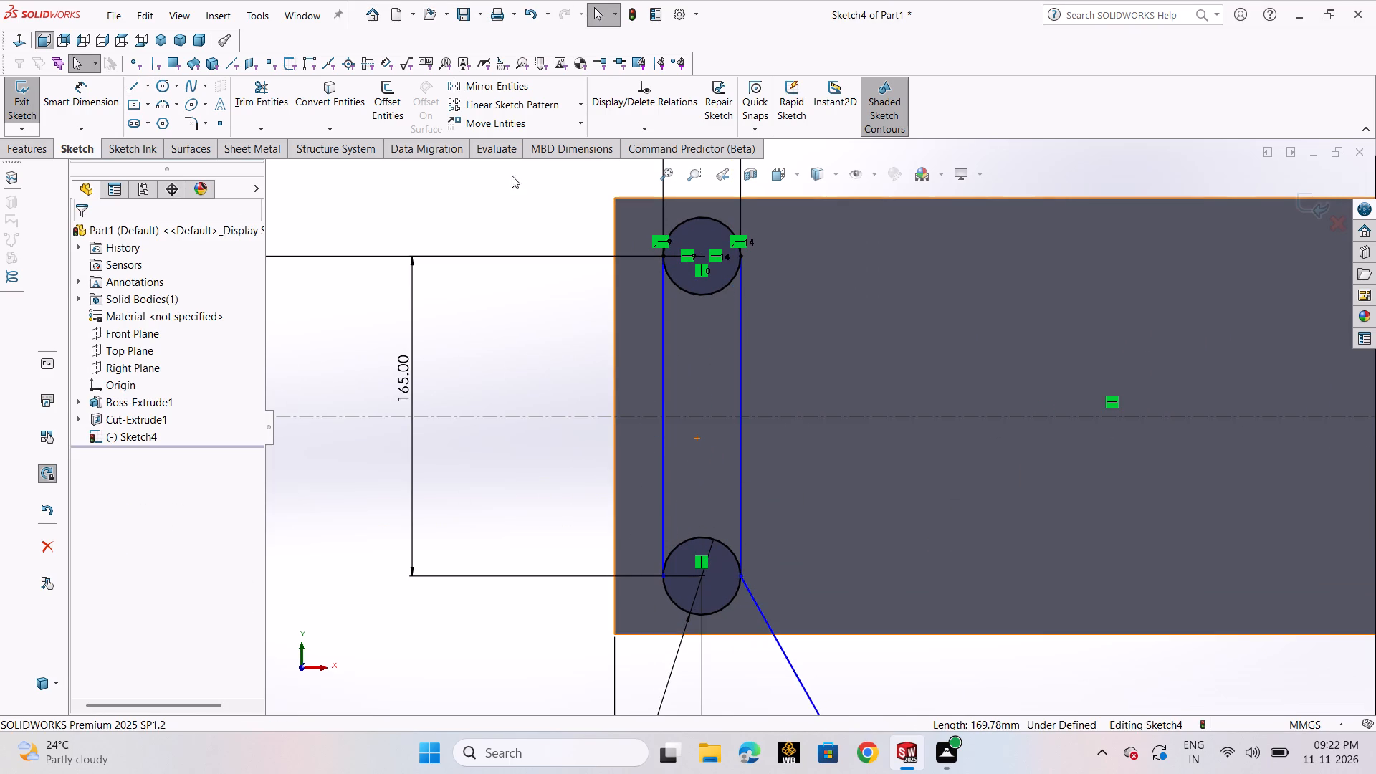
Trim away the inner halves of both circles and the stray angled line running down from the lower circle.
left_click(252, 87)
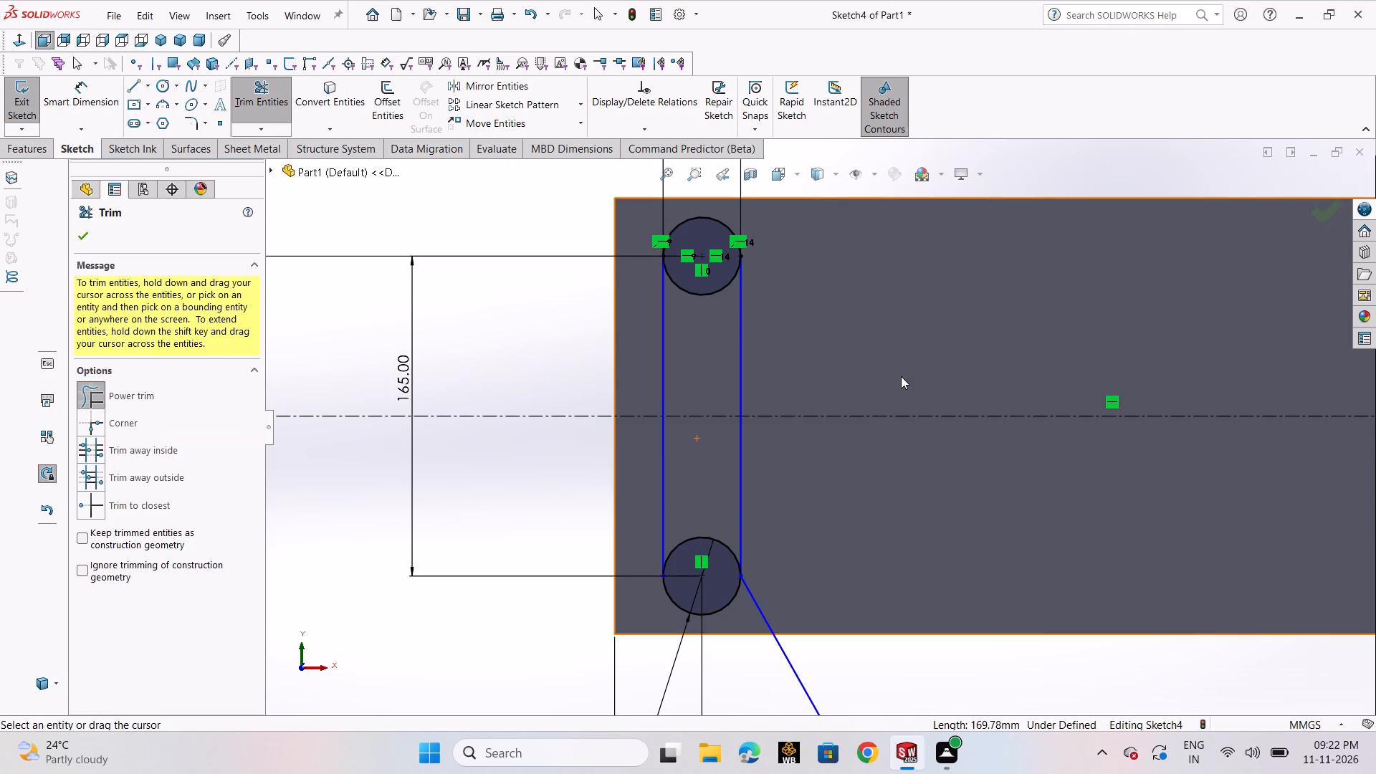
left_click_drag(718, 350, 717, 281)
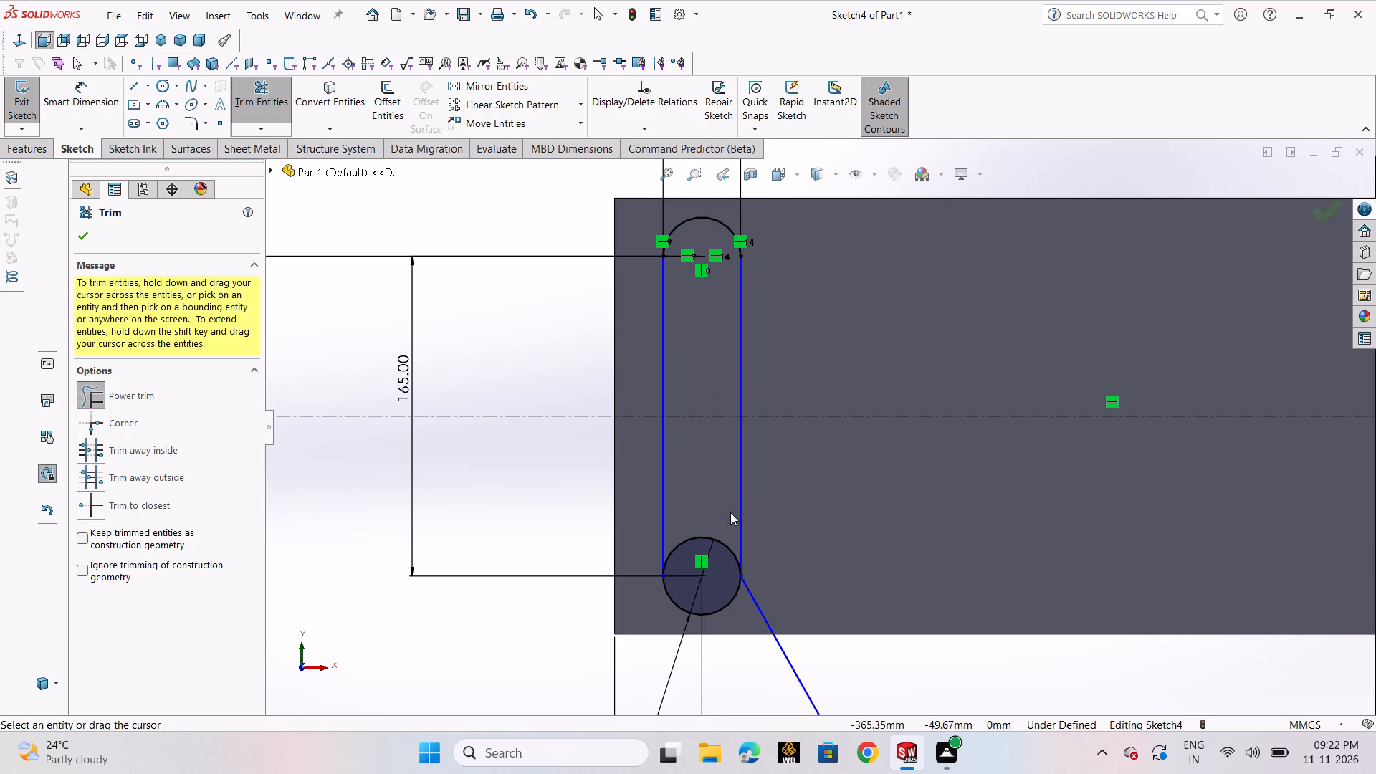
left_click_drag(707, 490, 707, 548)
scroll(691, 447, "up", 1)
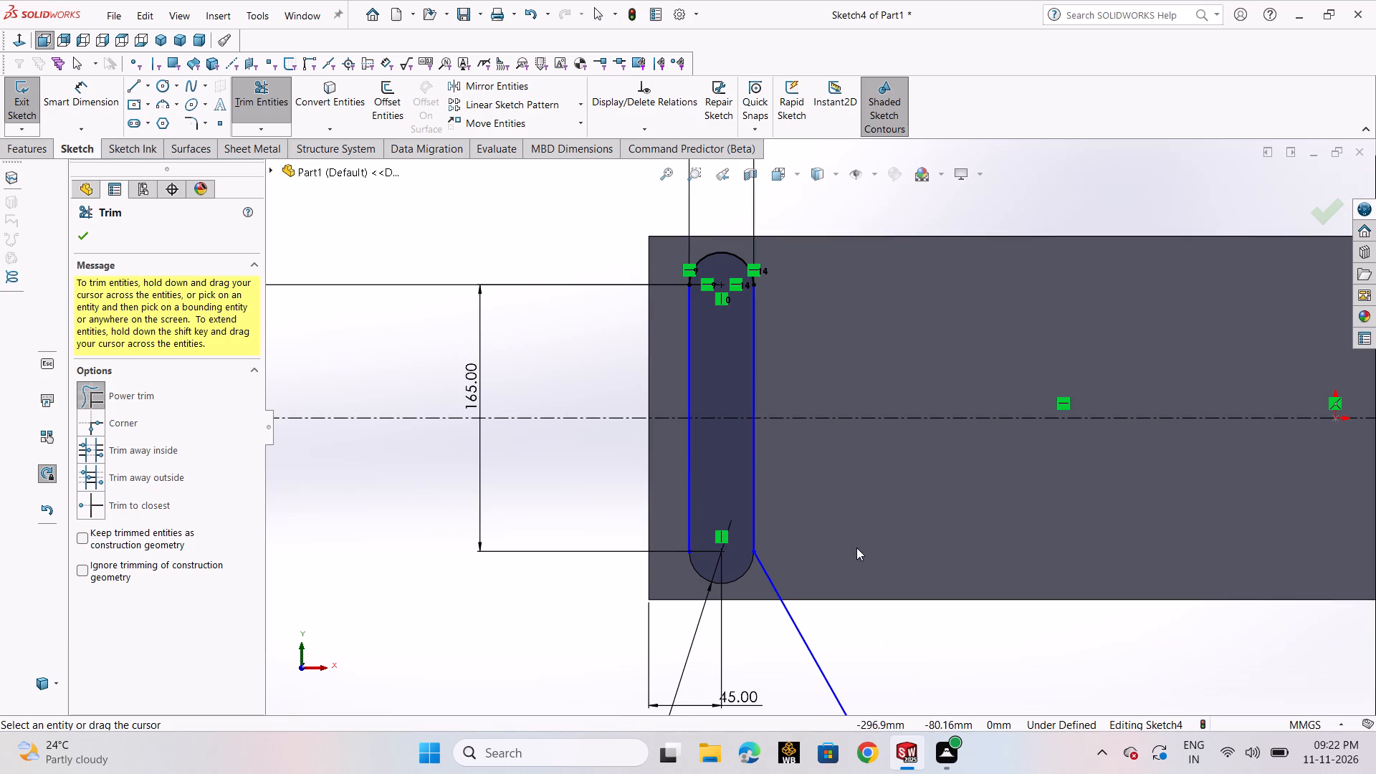
left_click_drag(821, 566, 767, 578)
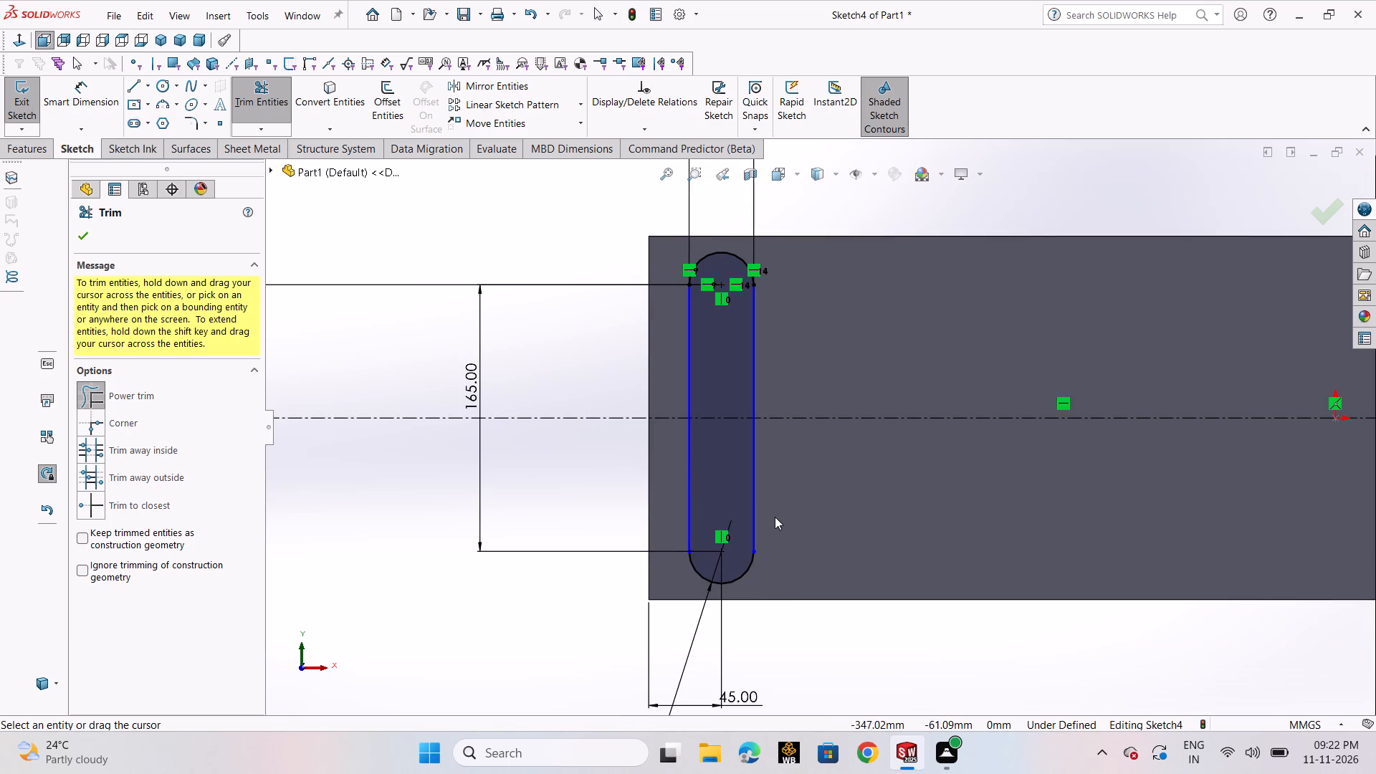
left_click(84, 231)
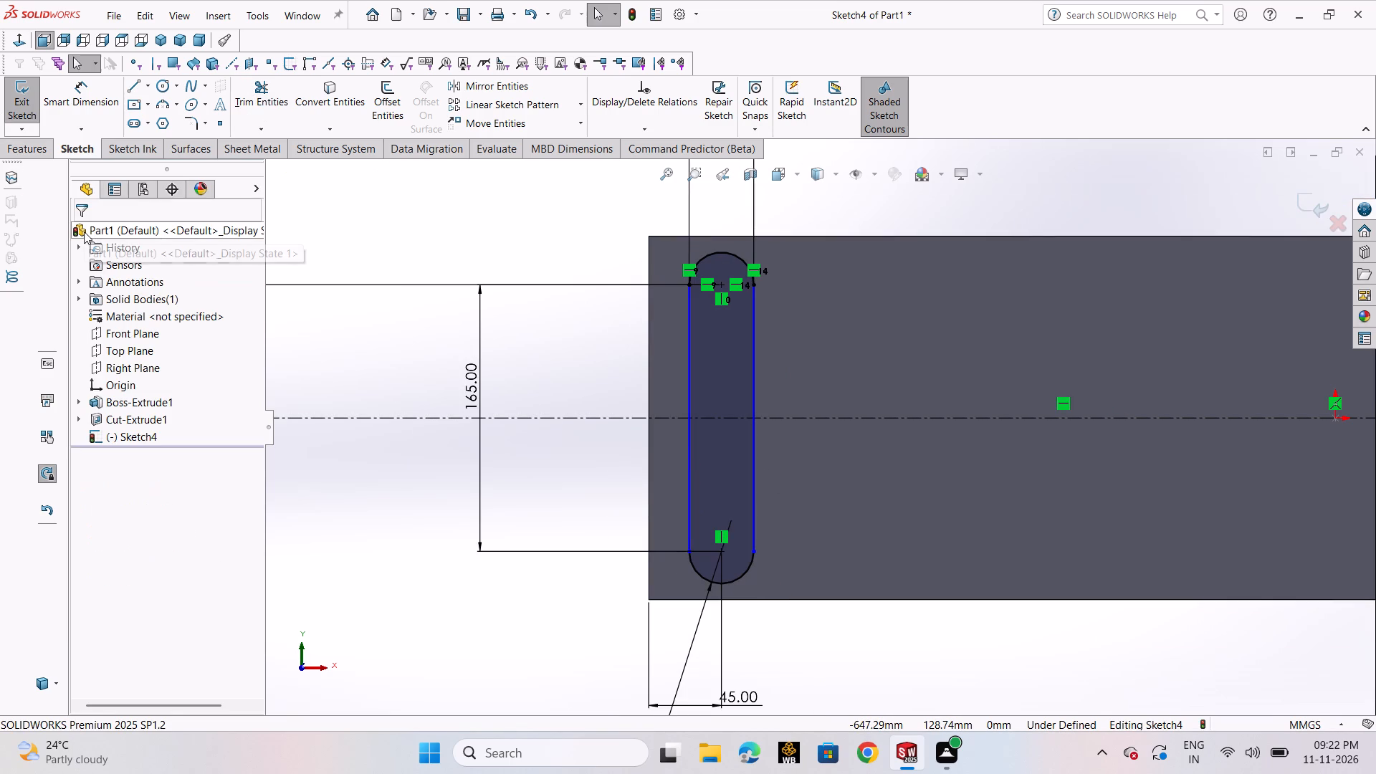
Convert the block's left vertical edge into a sketch entity.
scroll(738, 318, "up", 2)
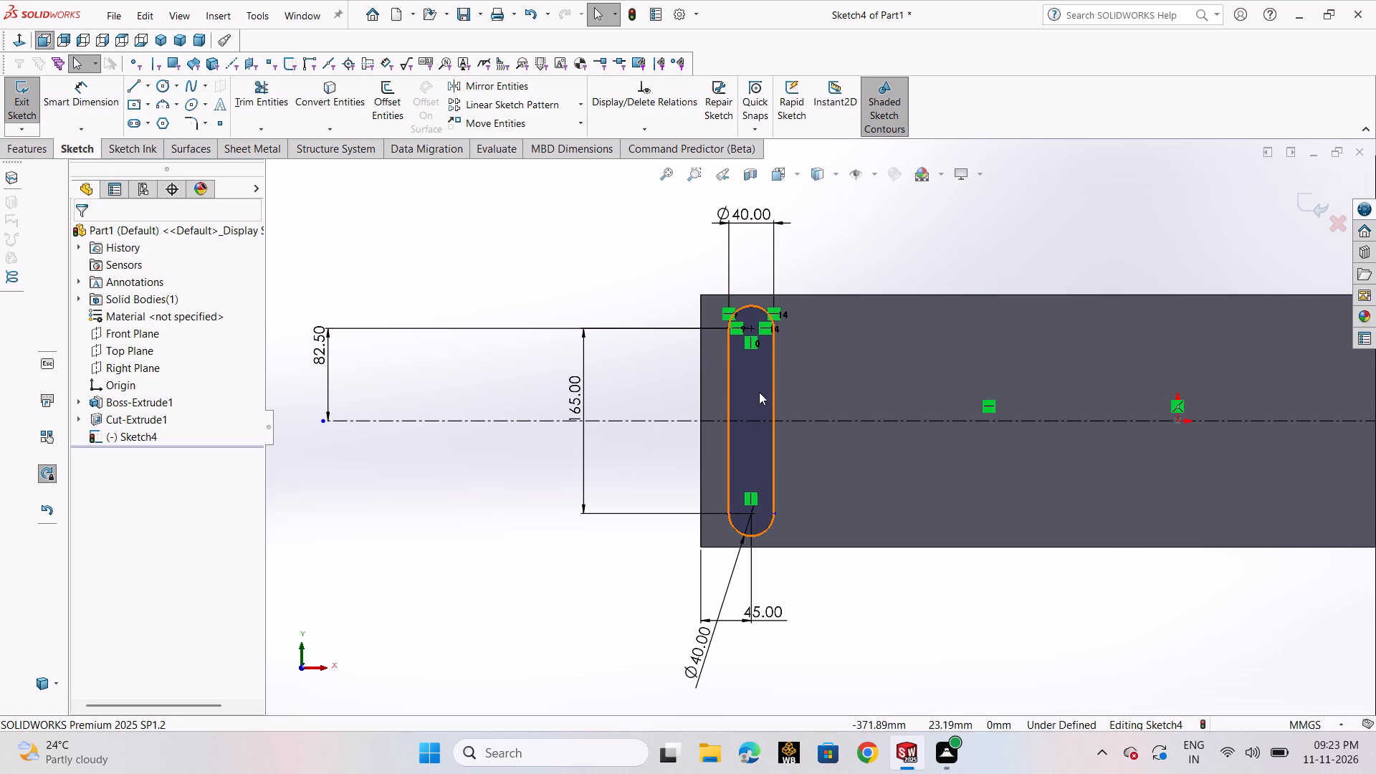
scroll(758, 387, "down", 1)
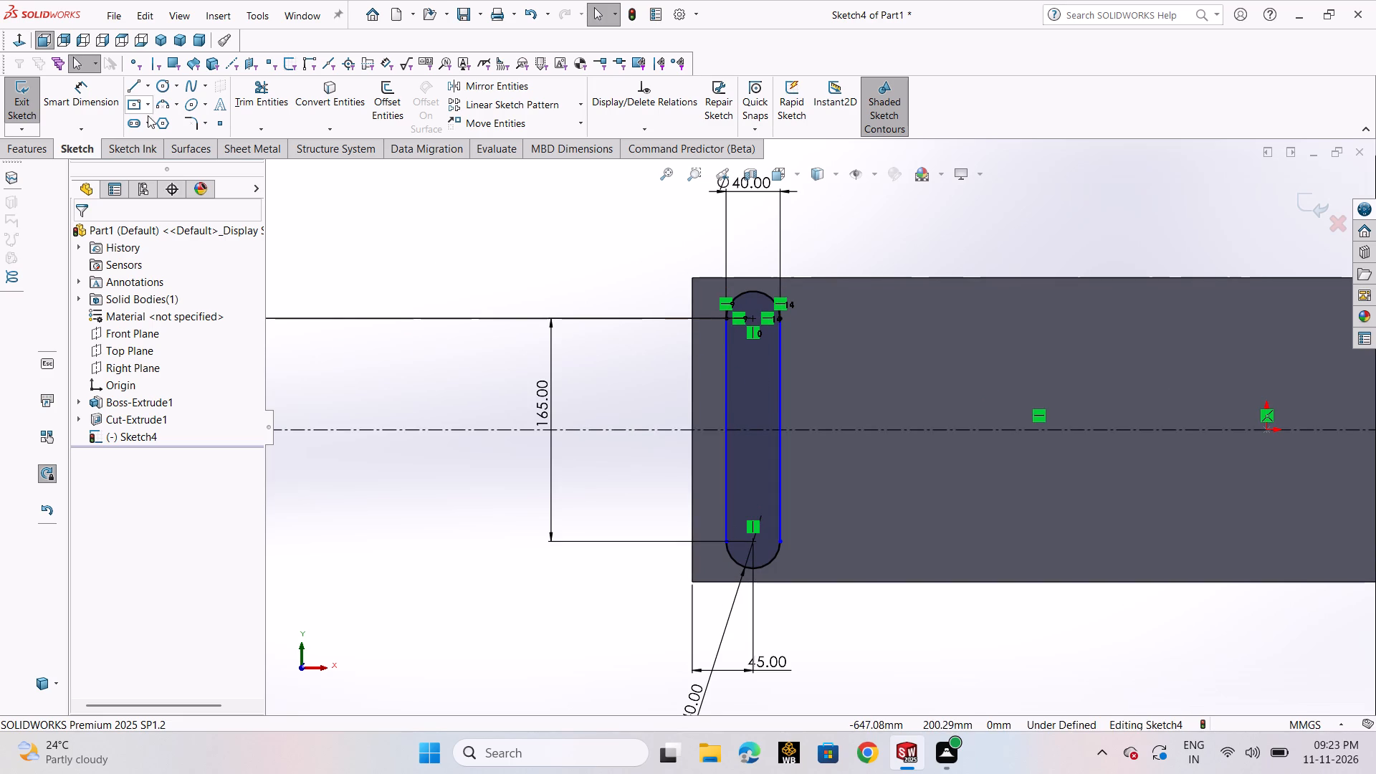
left_click(319, 85)
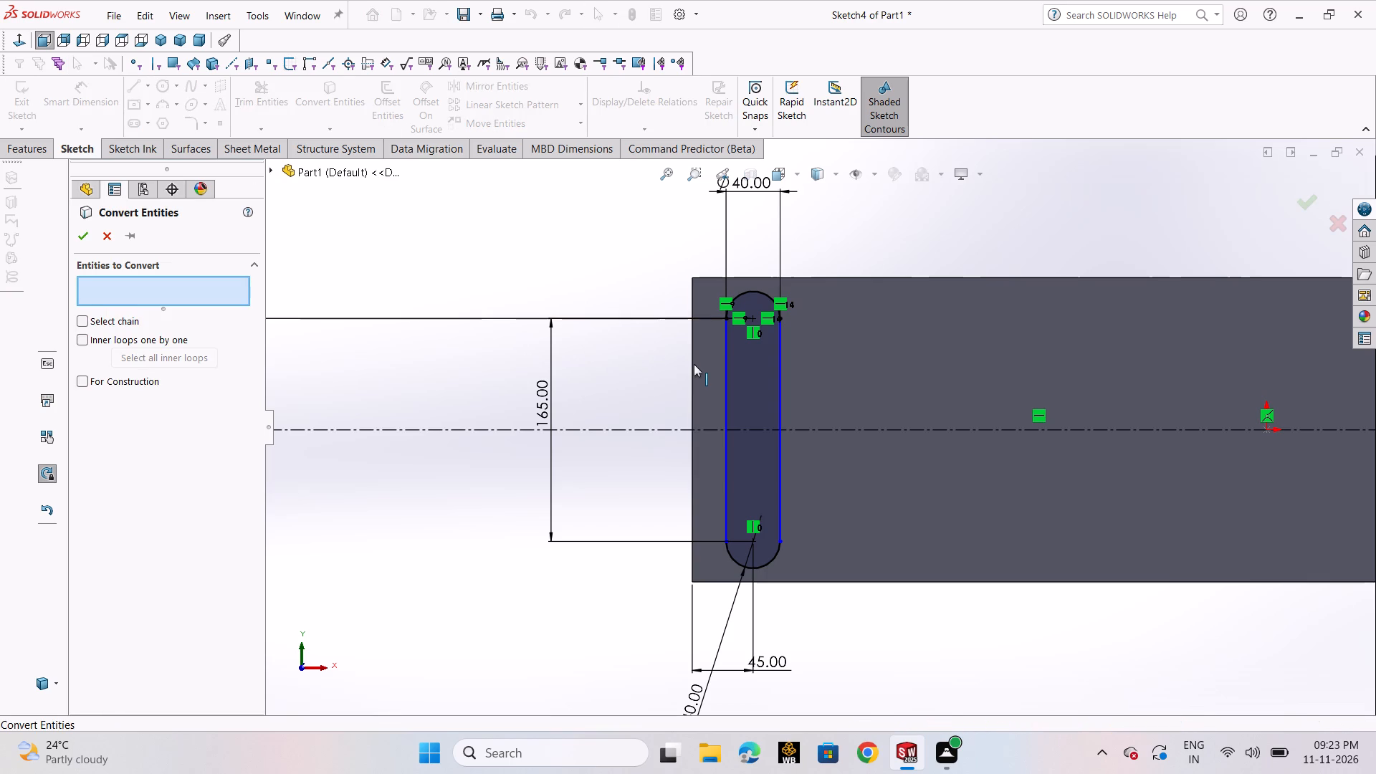
left_click(694, 364)
left_click(80, 242)
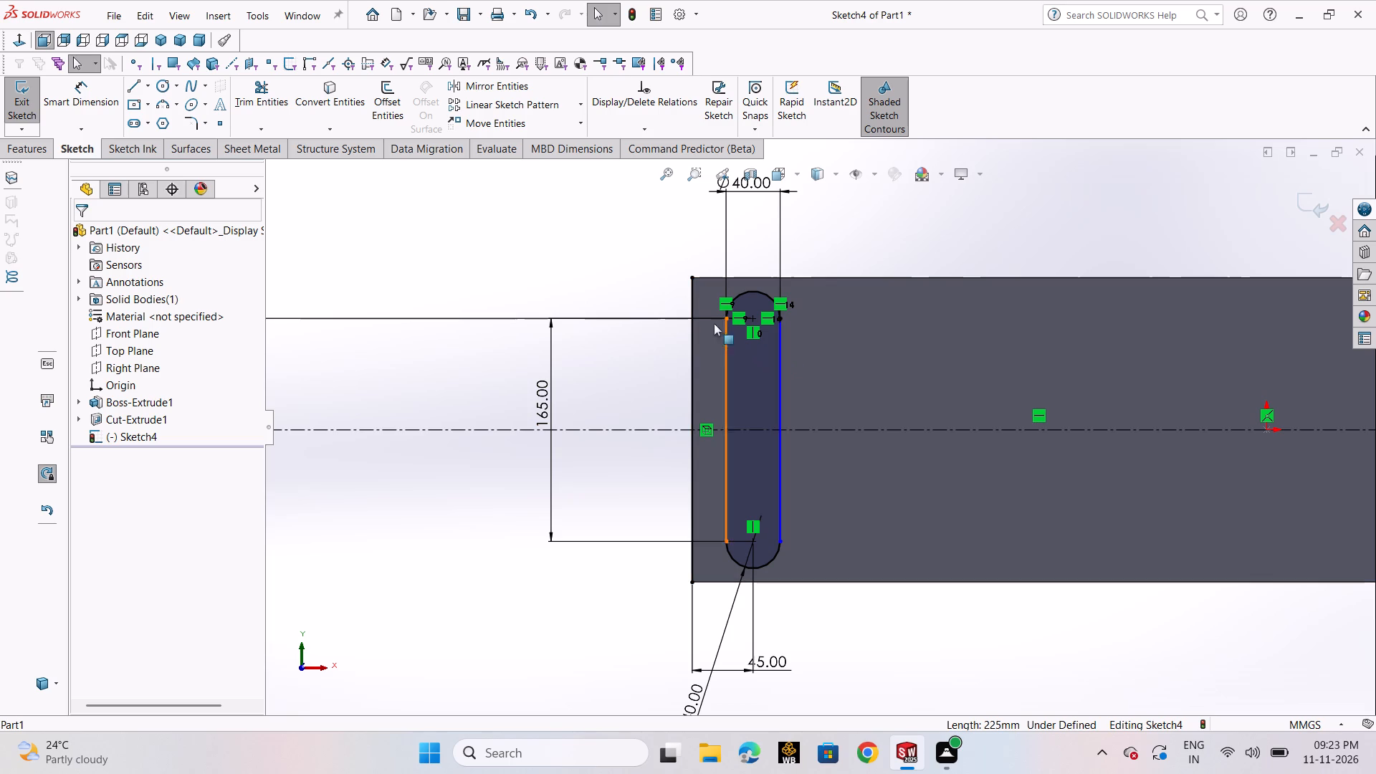
left_click(640, 369)
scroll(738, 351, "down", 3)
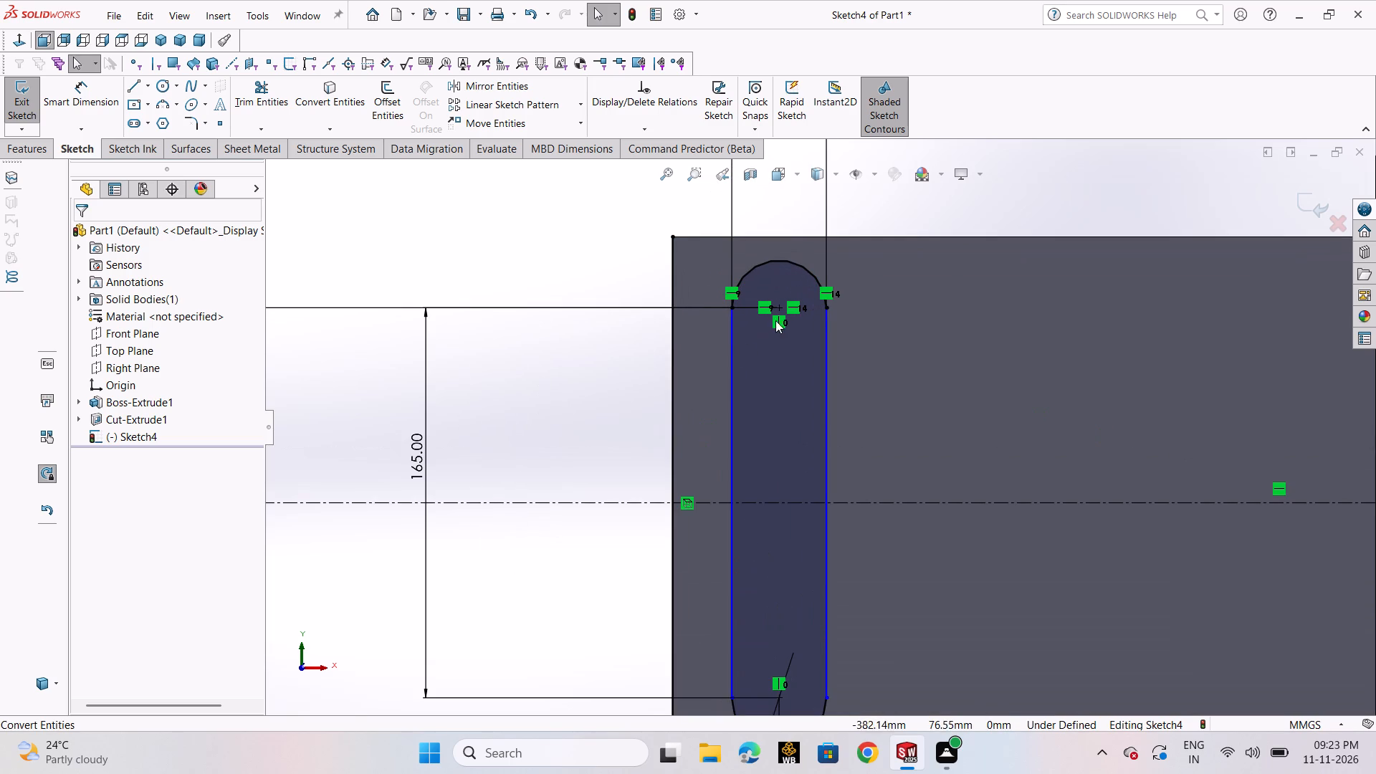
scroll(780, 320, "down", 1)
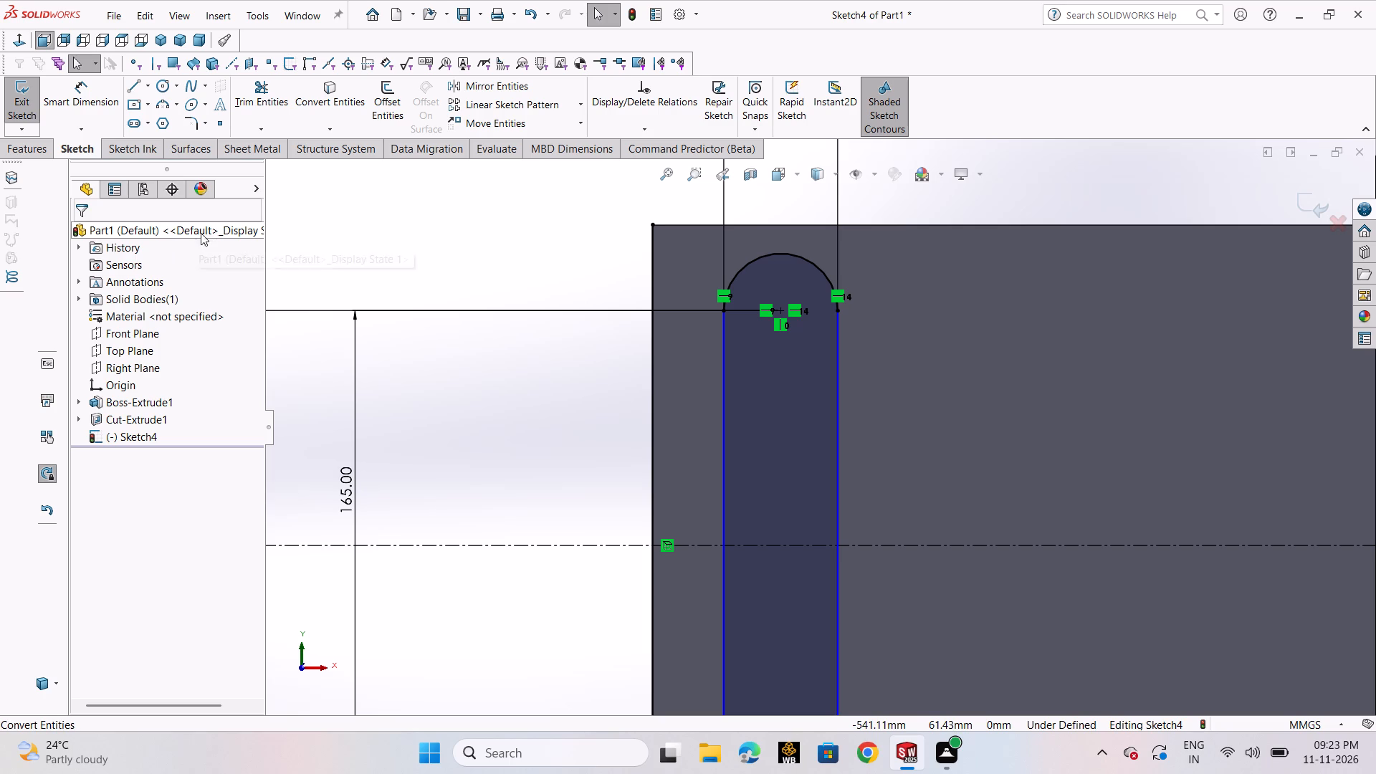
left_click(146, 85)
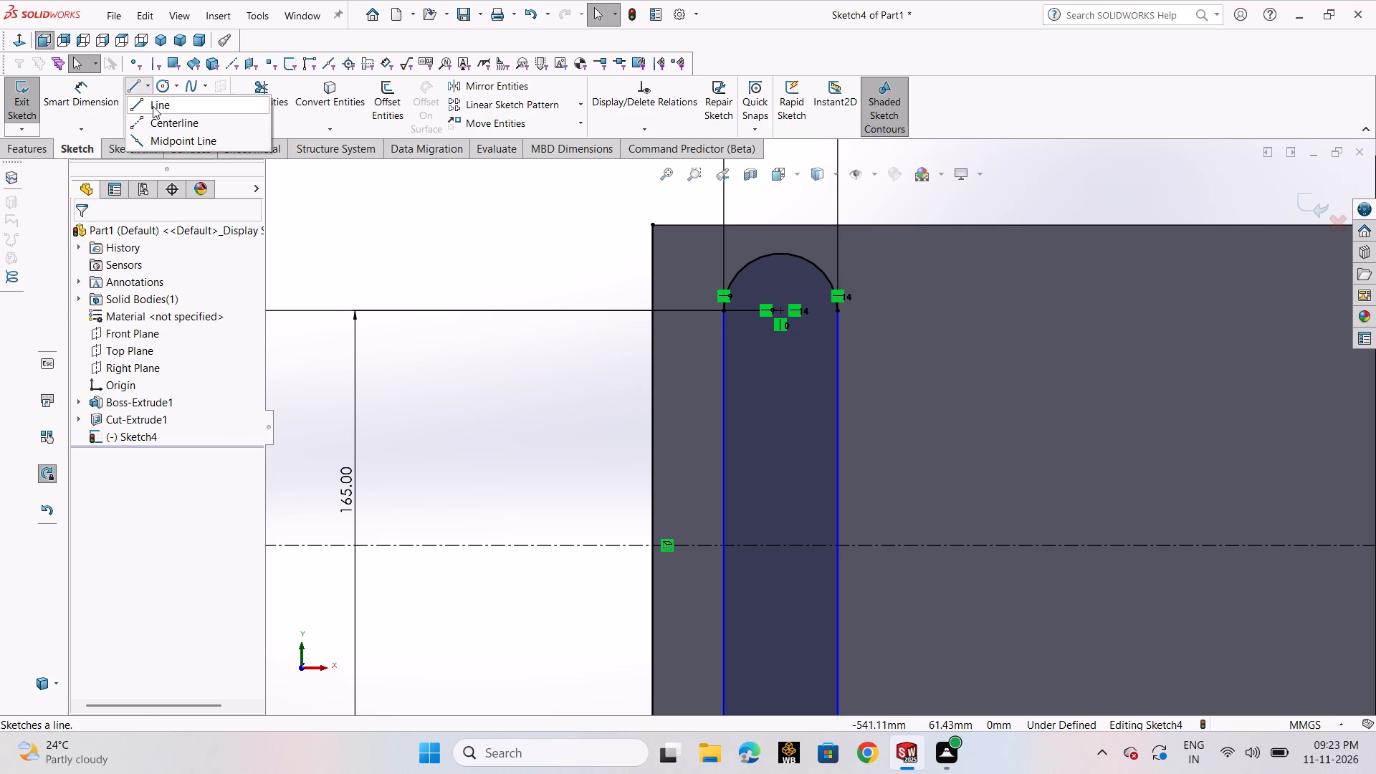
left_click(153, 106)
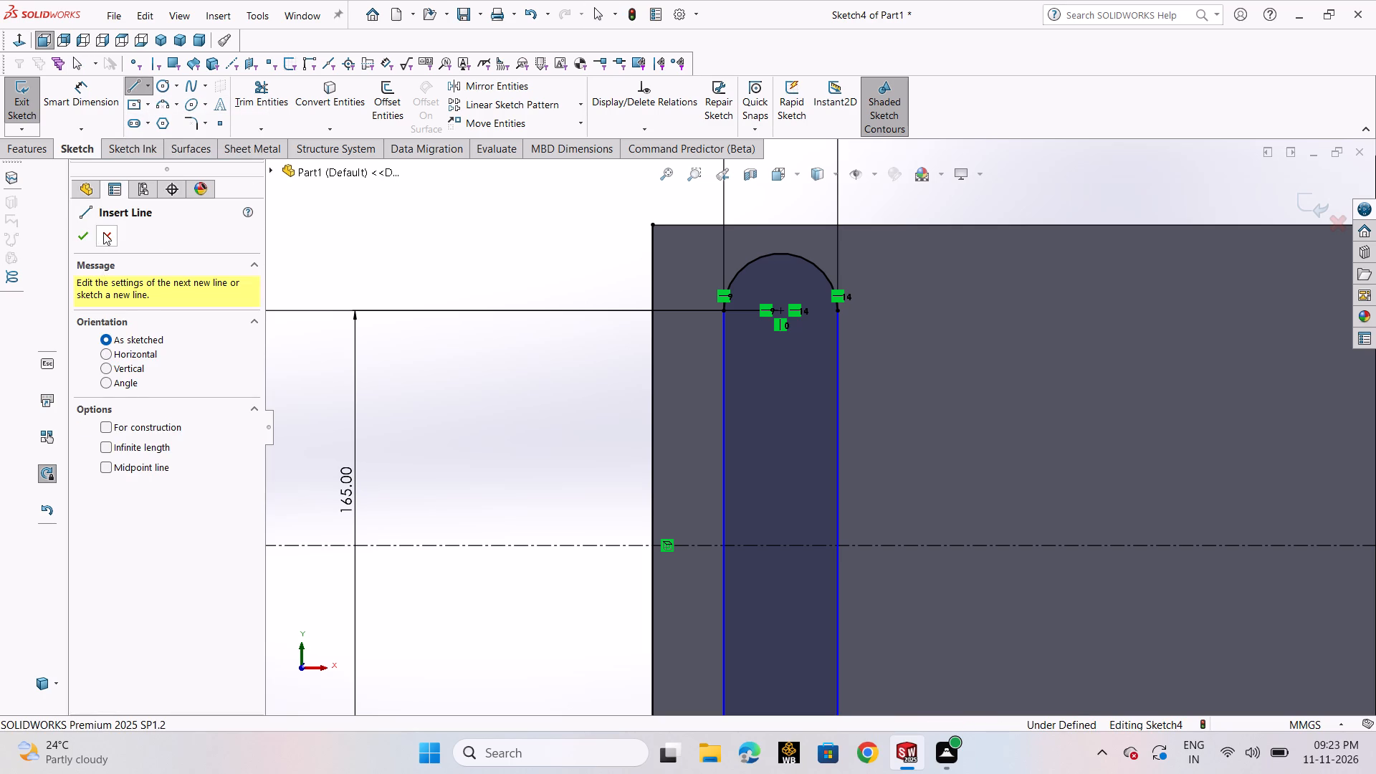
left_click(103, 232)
Draw a horizontal centerline about 91 mm long across the block's left edge, about 60 mm above the main centerline.
left_click(140, 90)
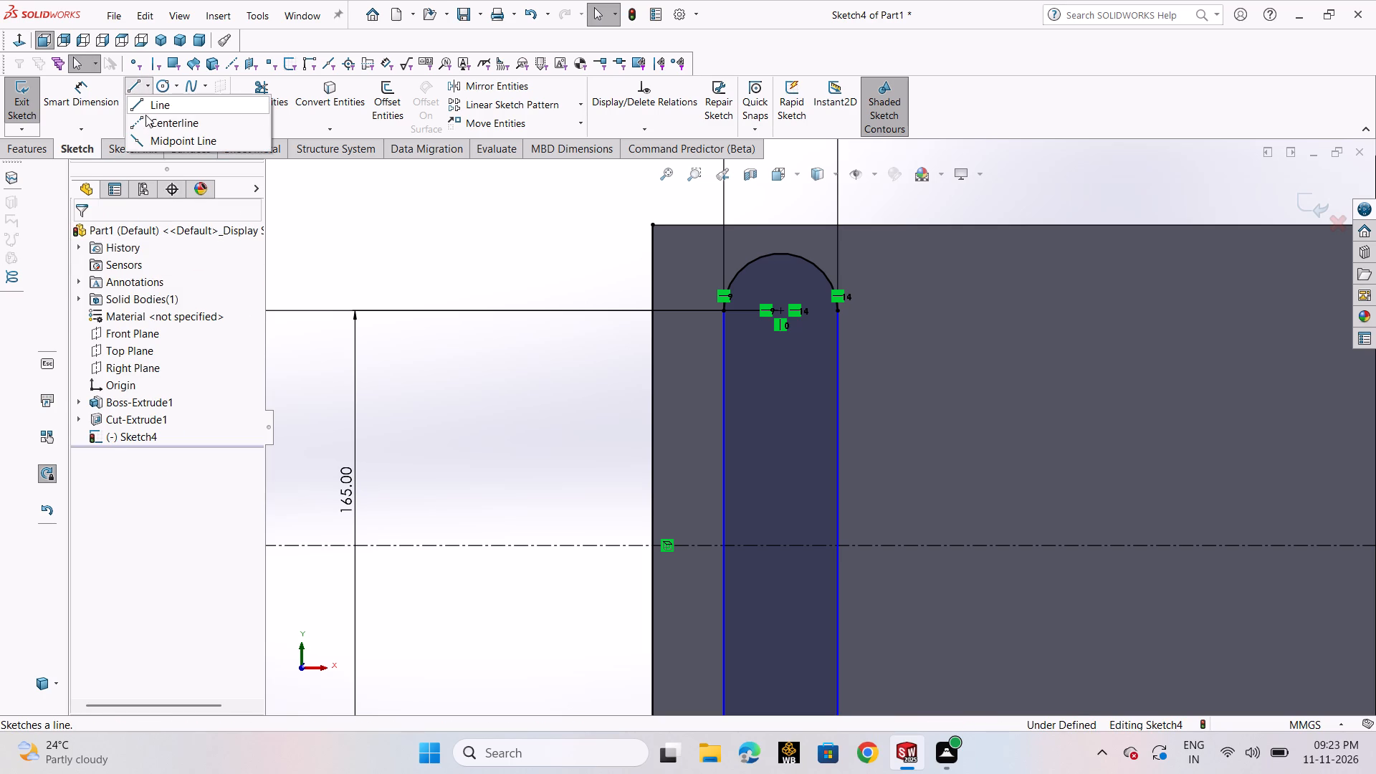
left_click(147, 119)
left_click(540, 376)
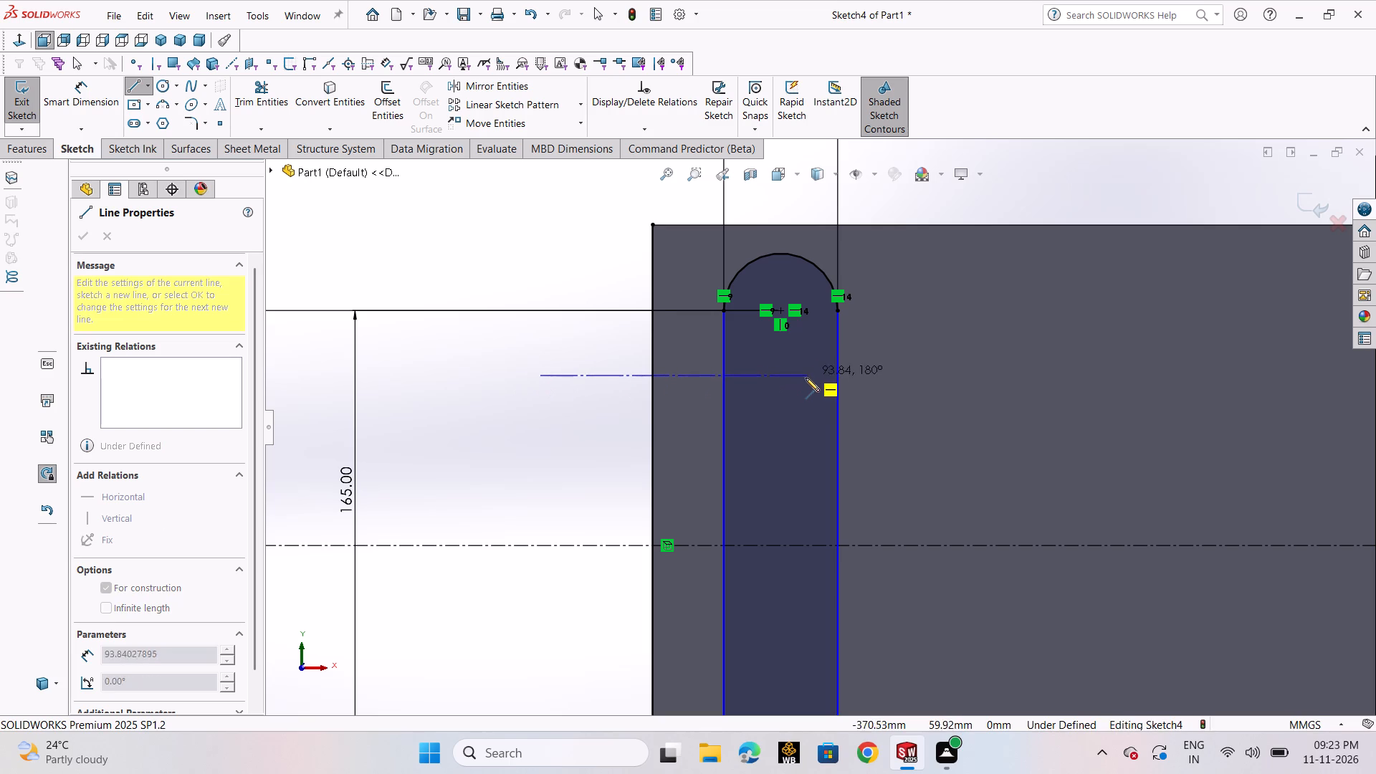
left_click(800, 378)
right_click(798, 378)
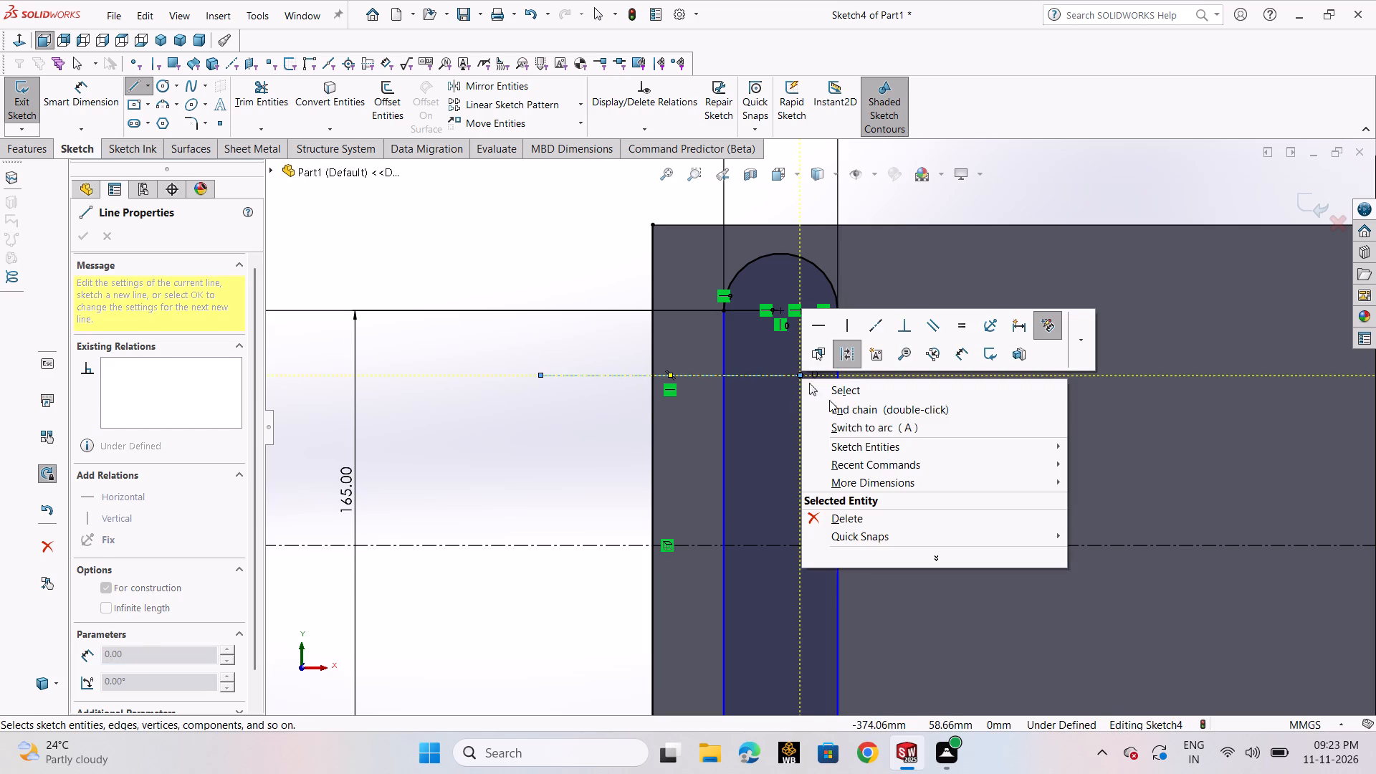
left_click(829, 391)
Dimension the distance between the upper short centerline and the main horizontal centerline at 65 mm.
left_click(84, 107)
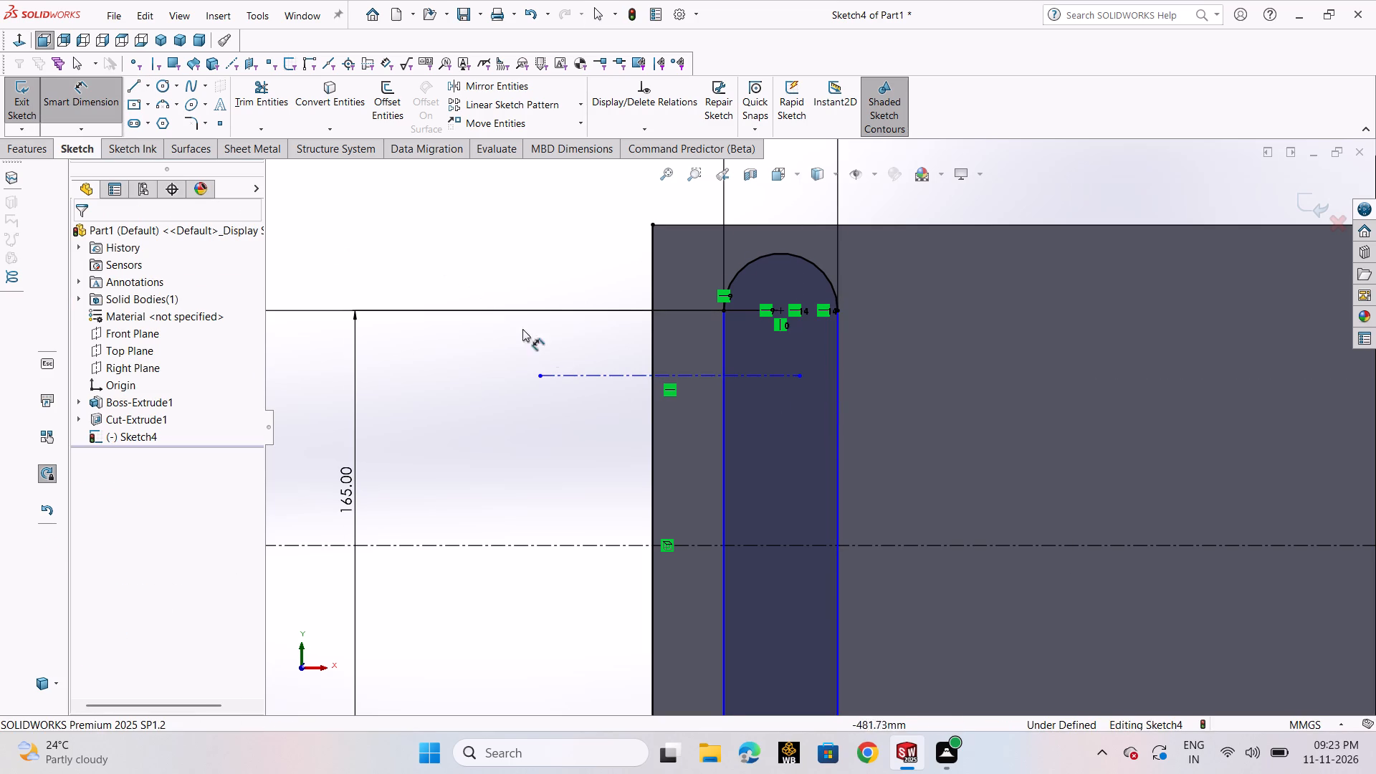
left_click(573, 378)
left_click(588, 545)
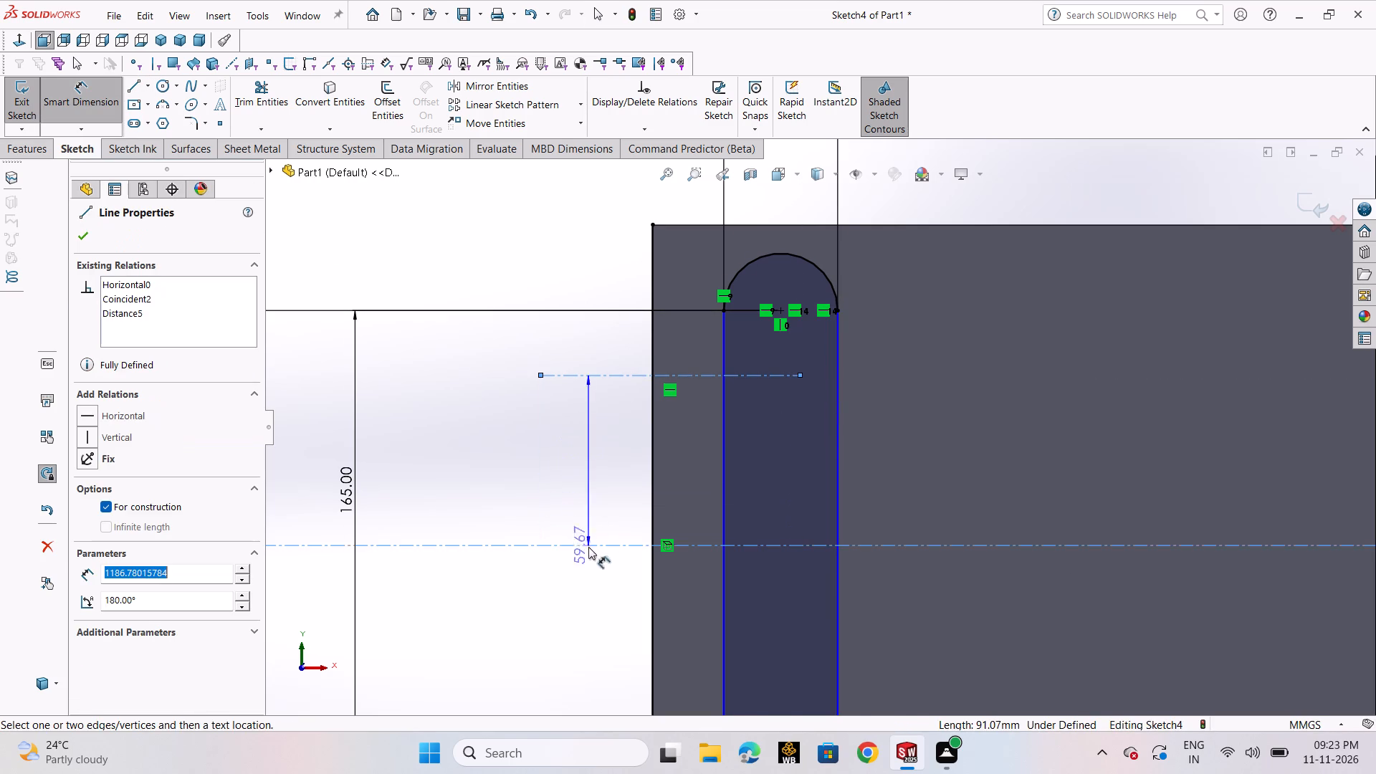
left_click(492, 469)
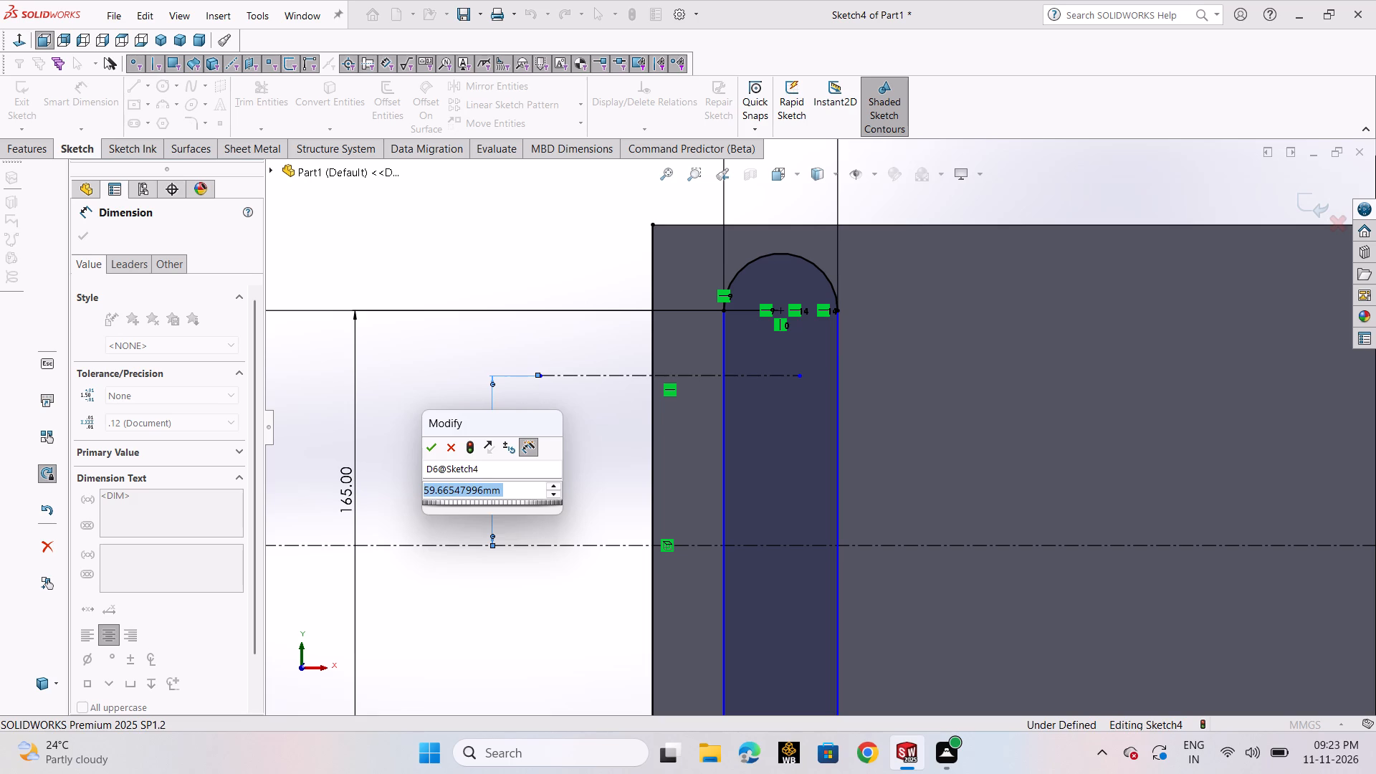
type("65")
key("Return")
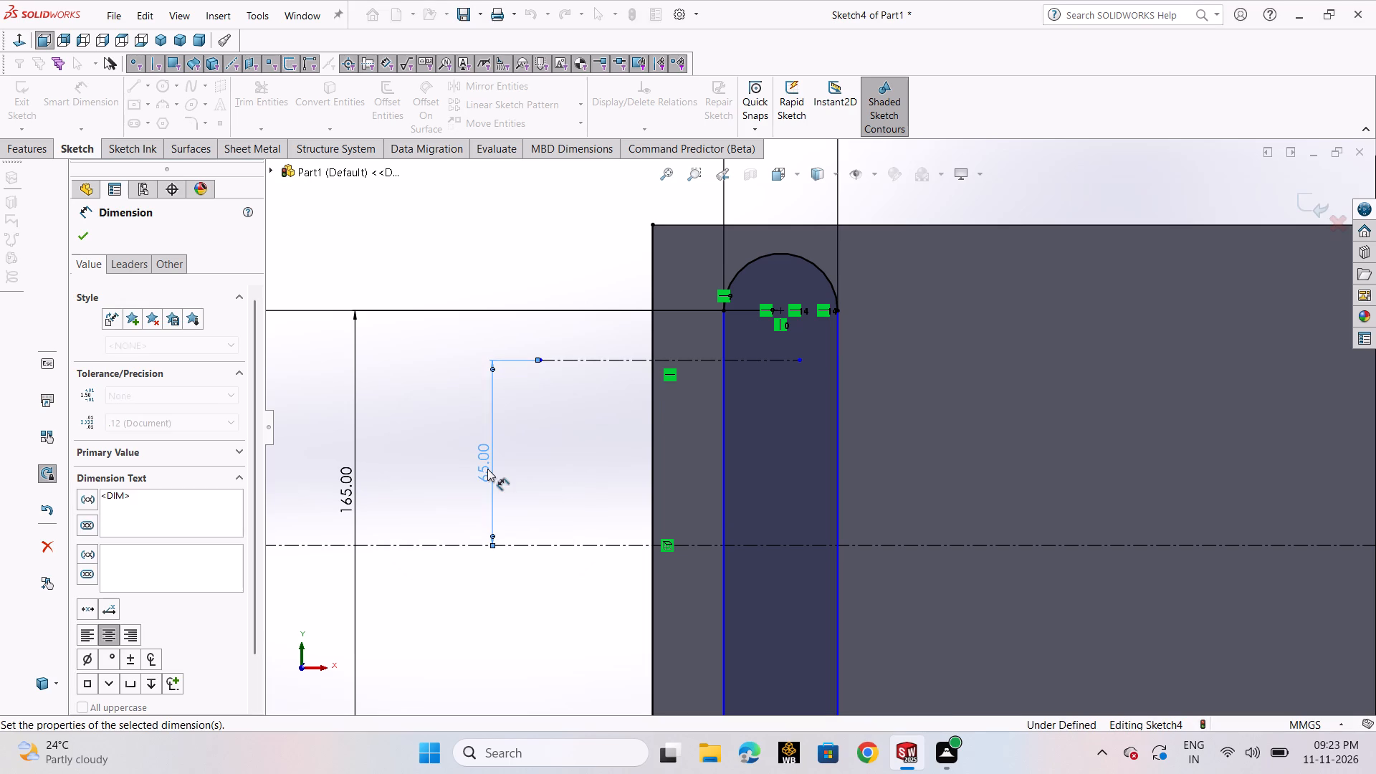
scroll(664, 538, "up", 2)
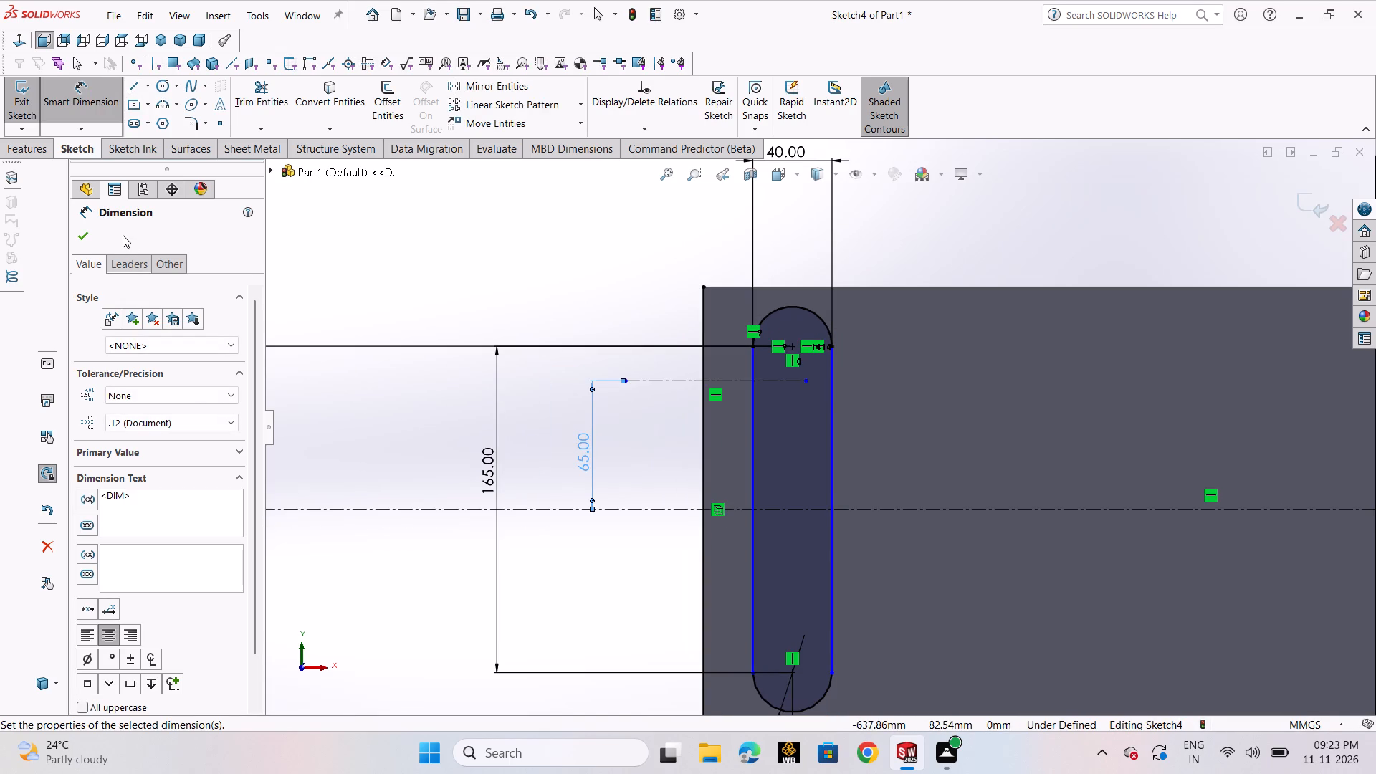
left_click(85, 245)
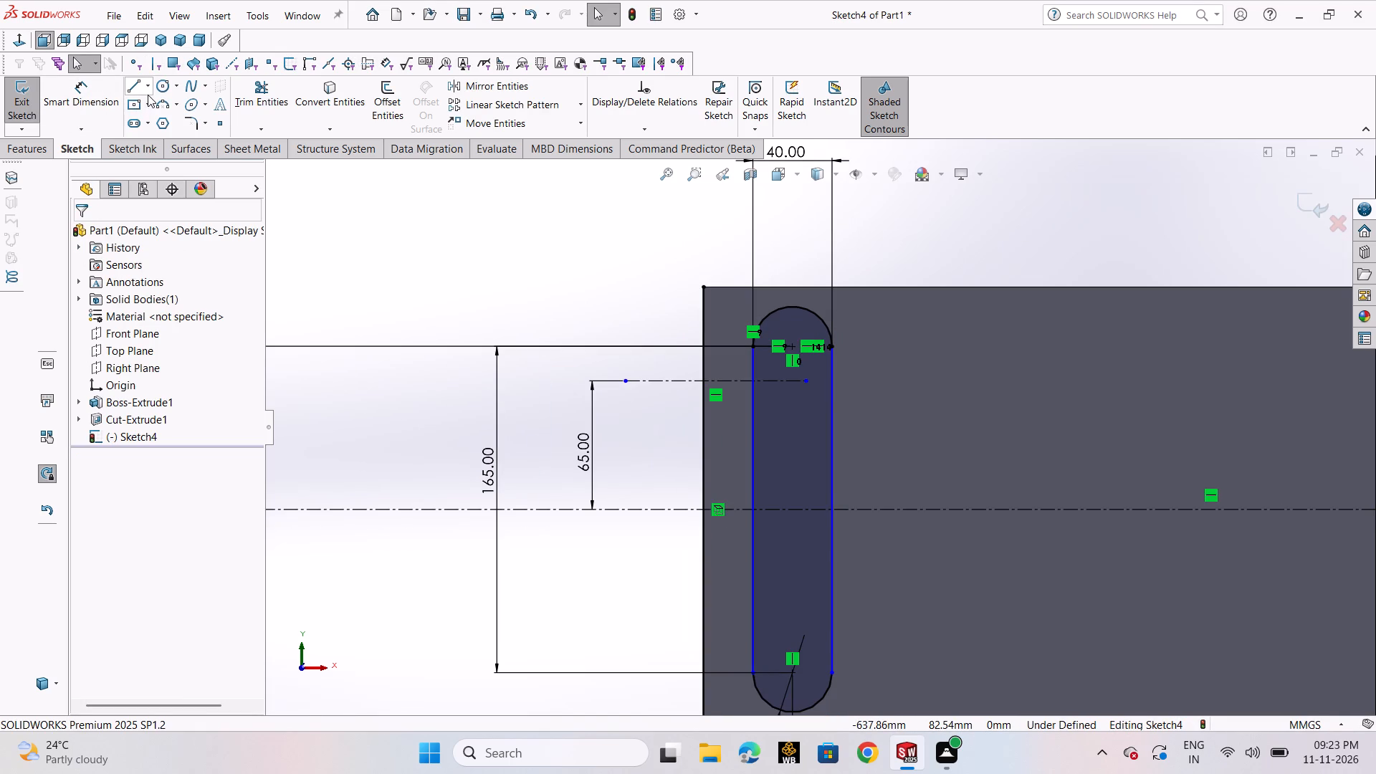
Draw a horizontal centerline about 105 mm long across the block's left edge, about 45 mm below the main centerline.
left_click(148, 95)
left_click(152, 118)
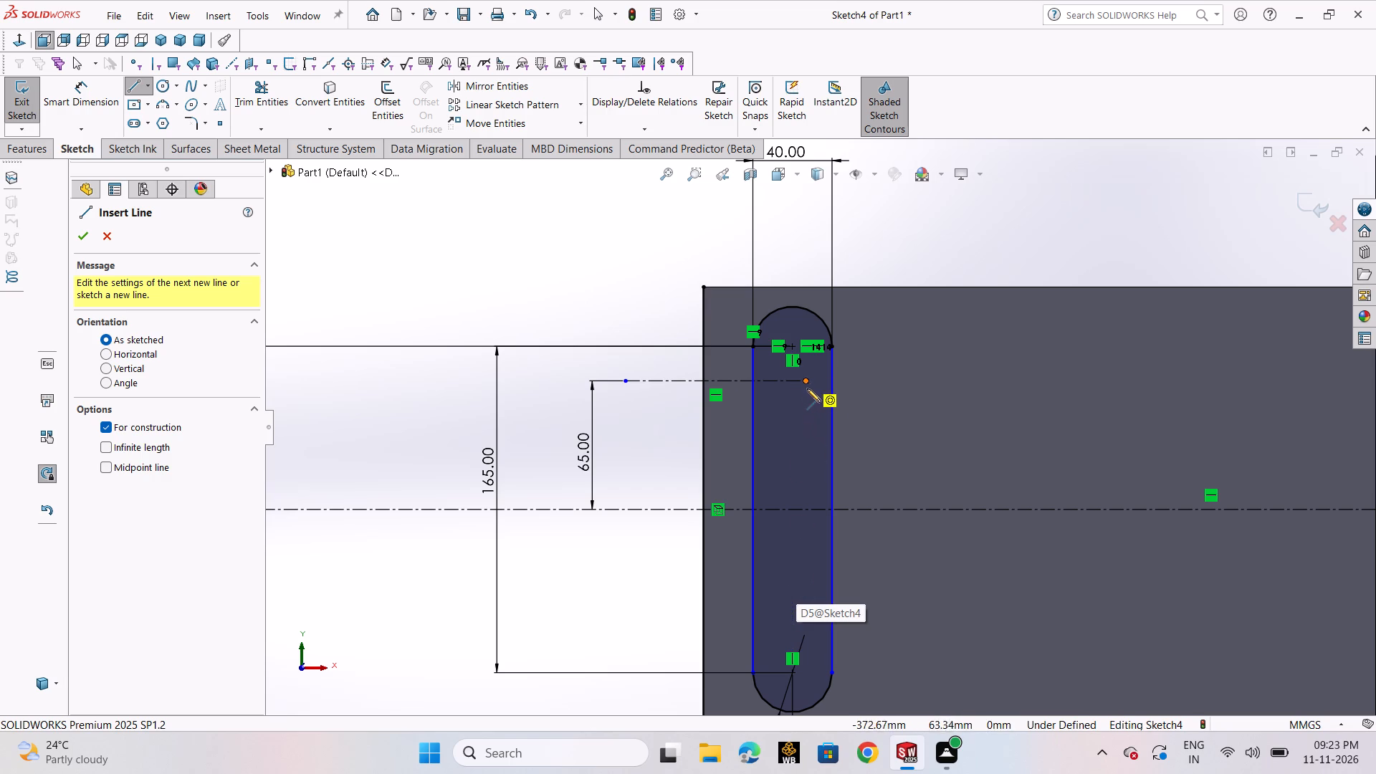
left_click(805, 598)
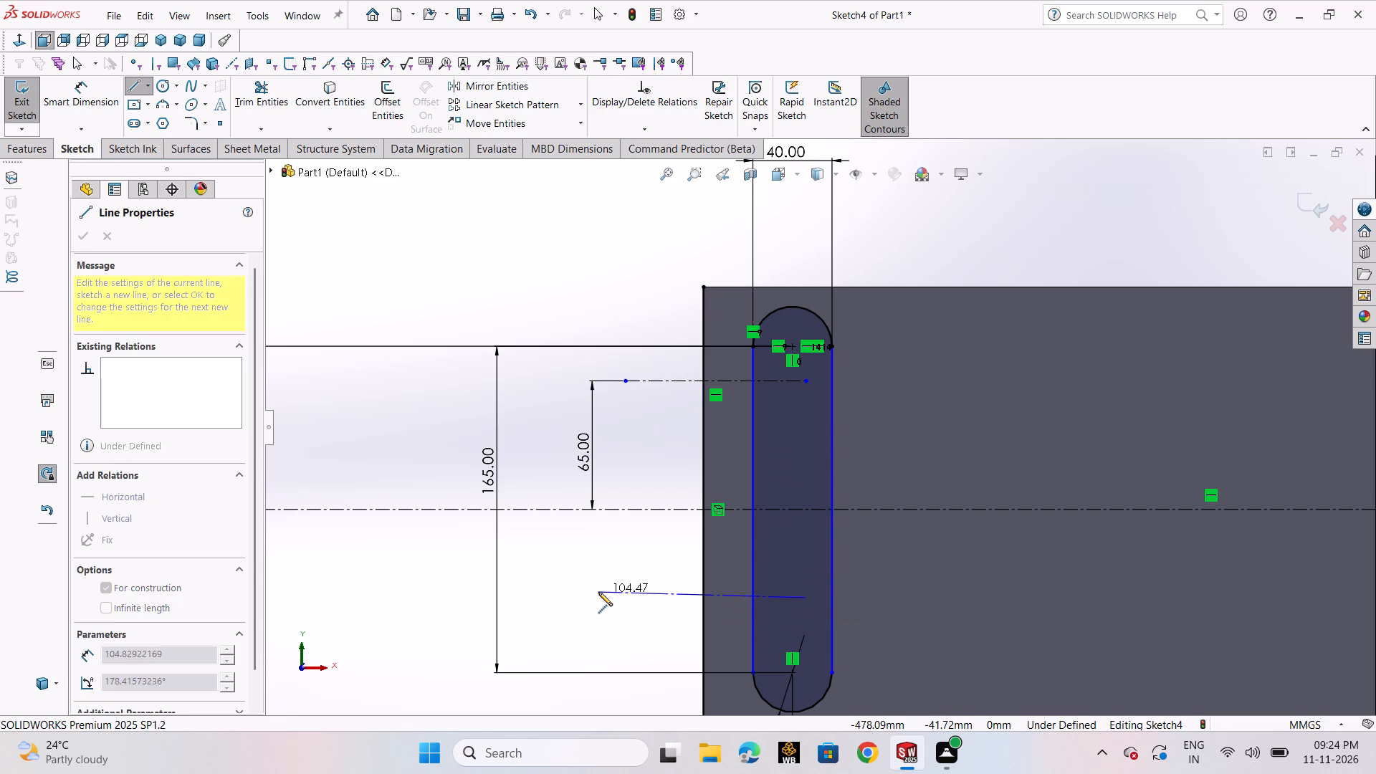
left_click(598, 601)
right_click(598, 602)
left_click(606, 598)
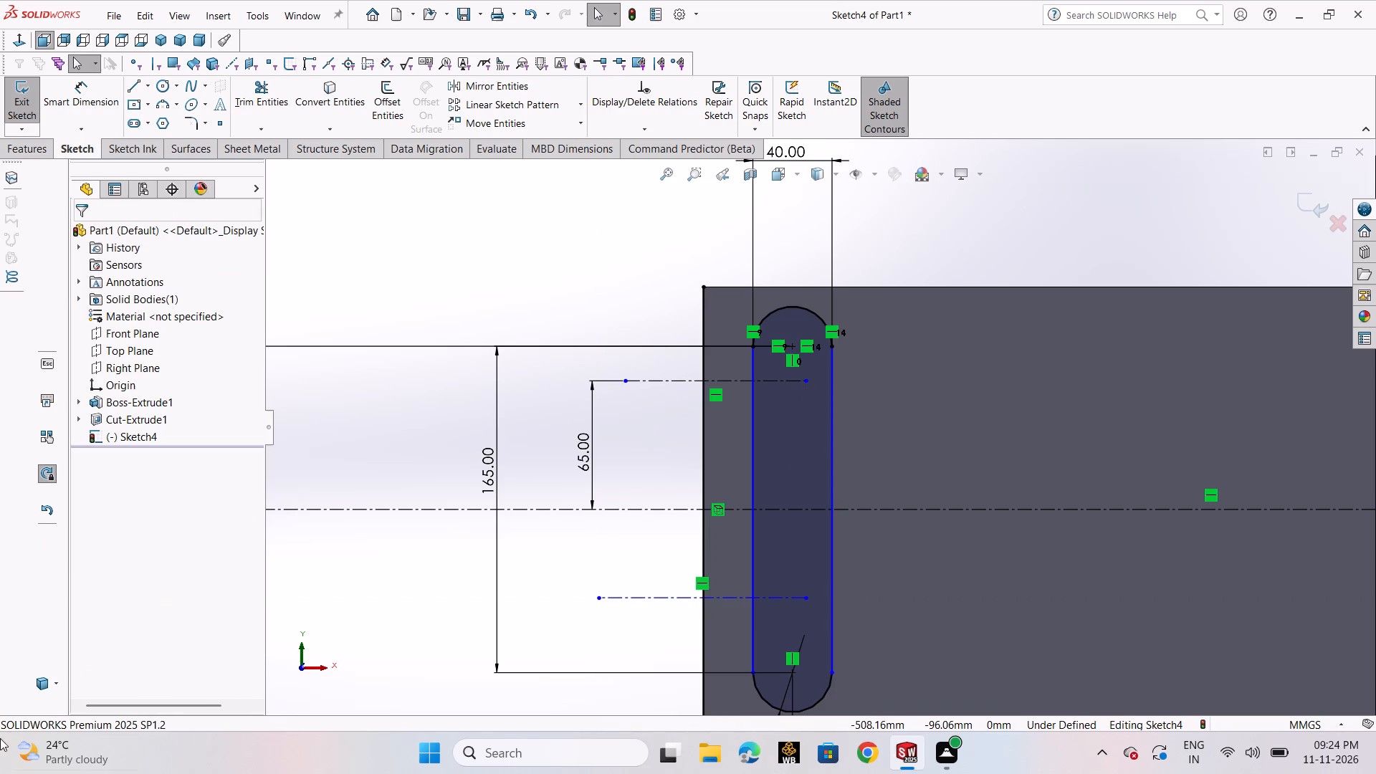
Dimension the distance between the lower short centerline and the main horizontal centerline at 65 mm.
left_click(97, 98)
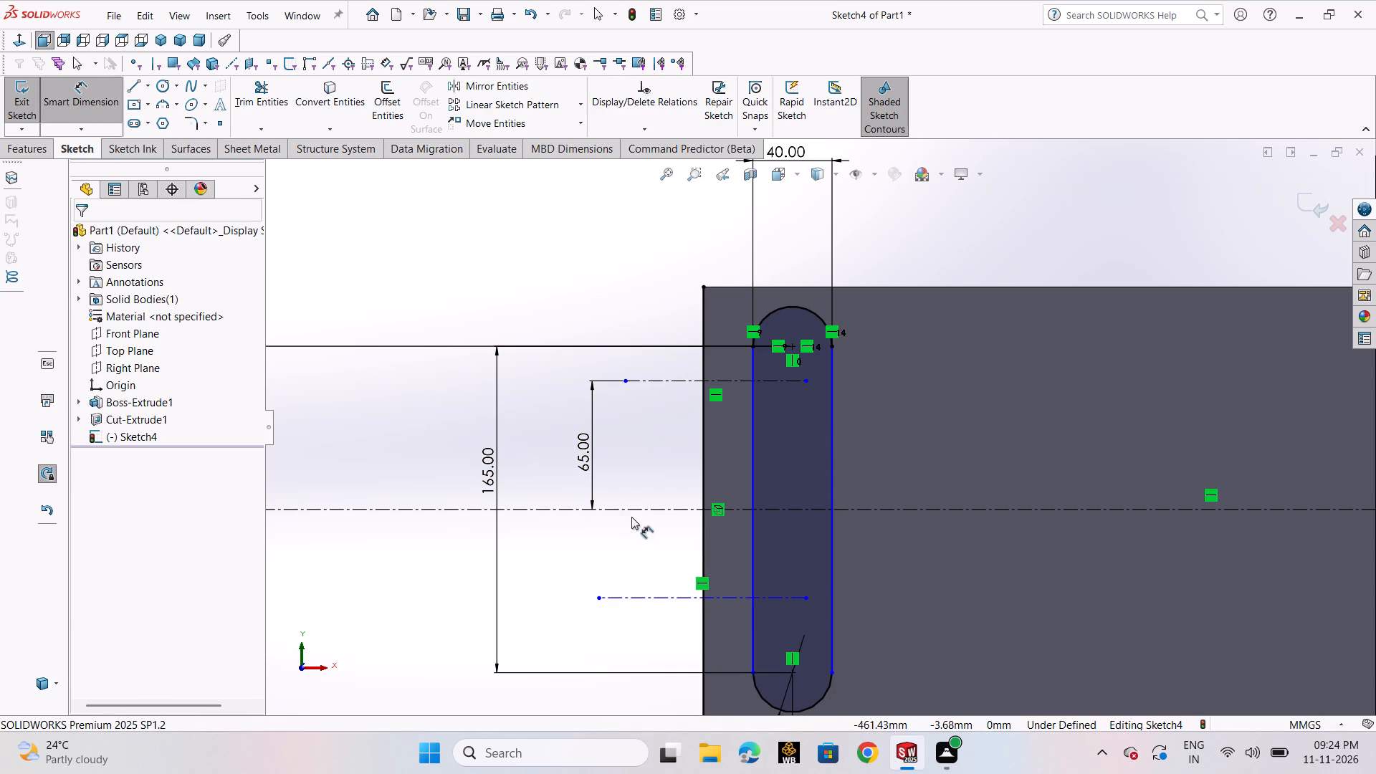
left_click(631, 510)
left_click(645, 596)
left_click(550, 557)
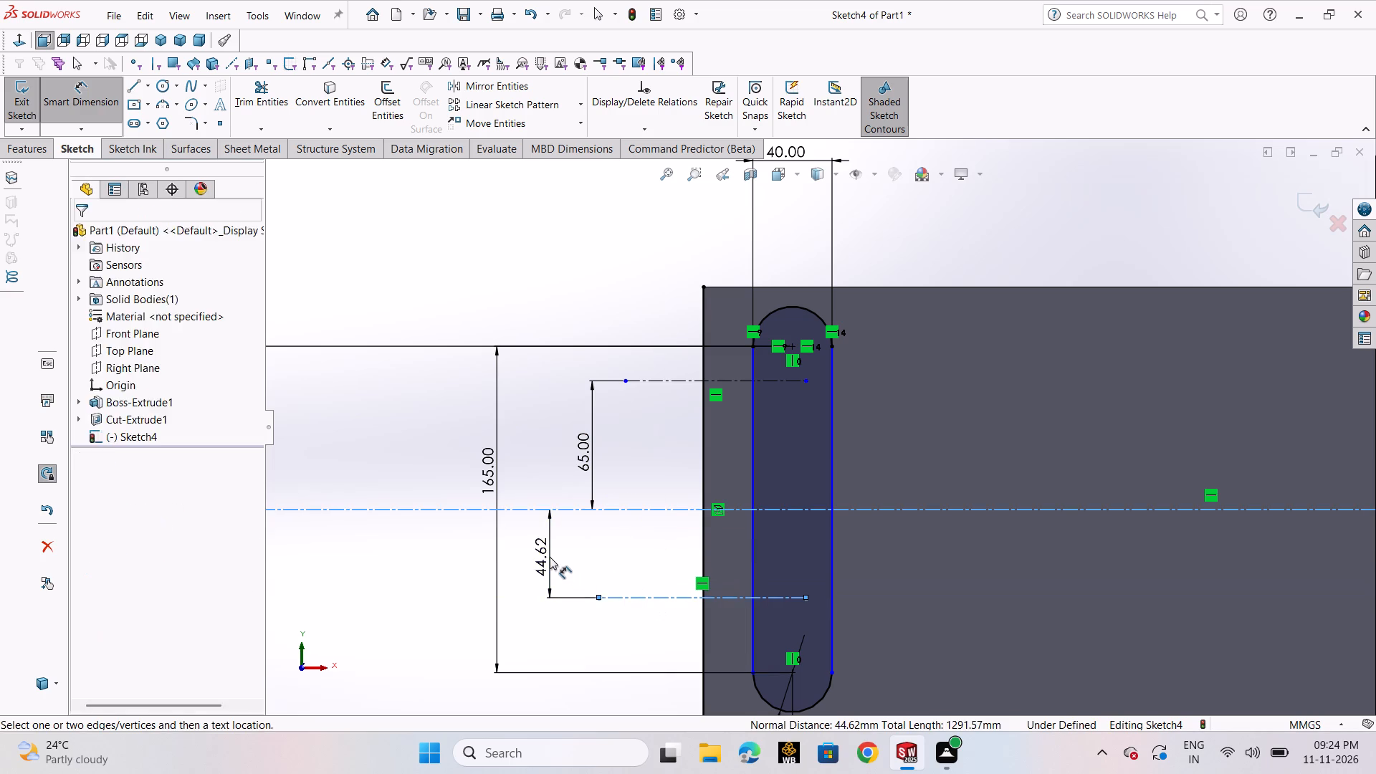
type("65")
key("Return")
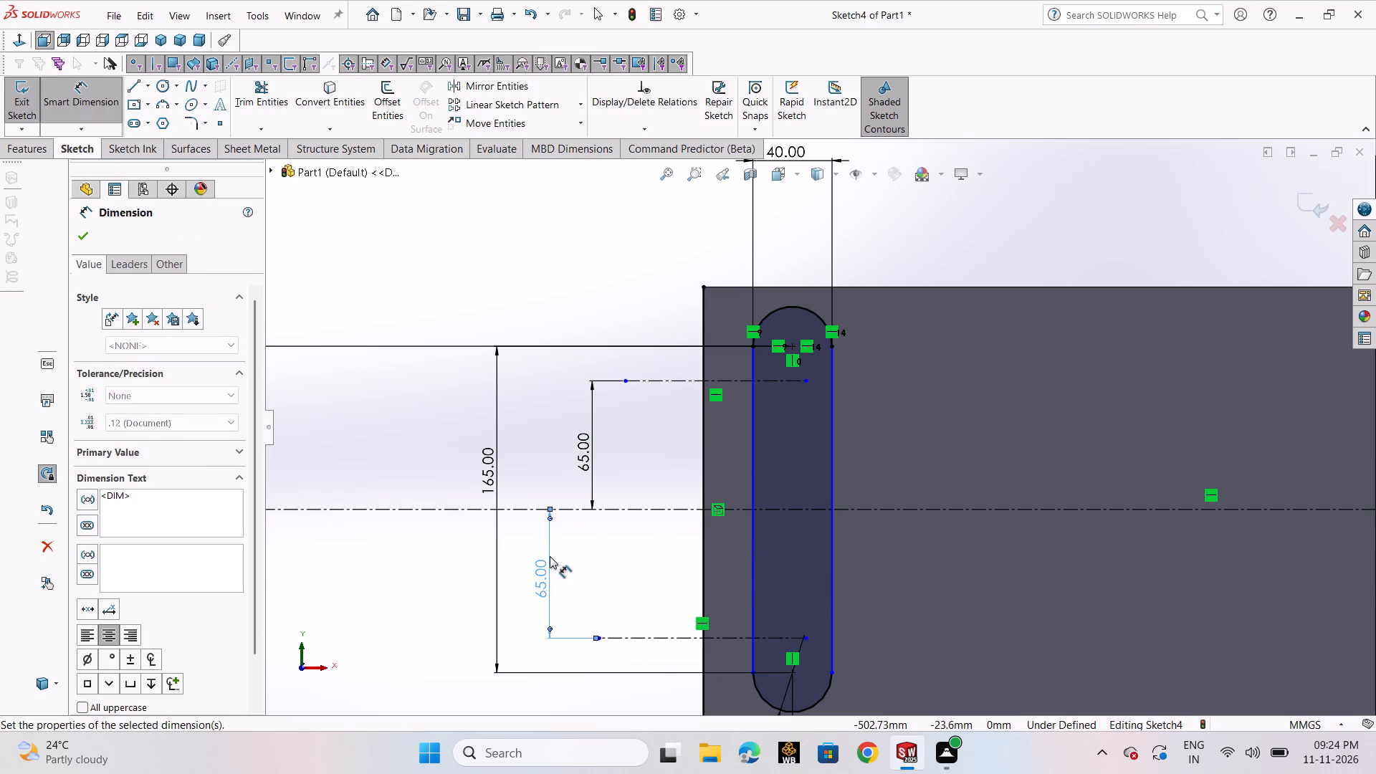
left_click(92, 241)
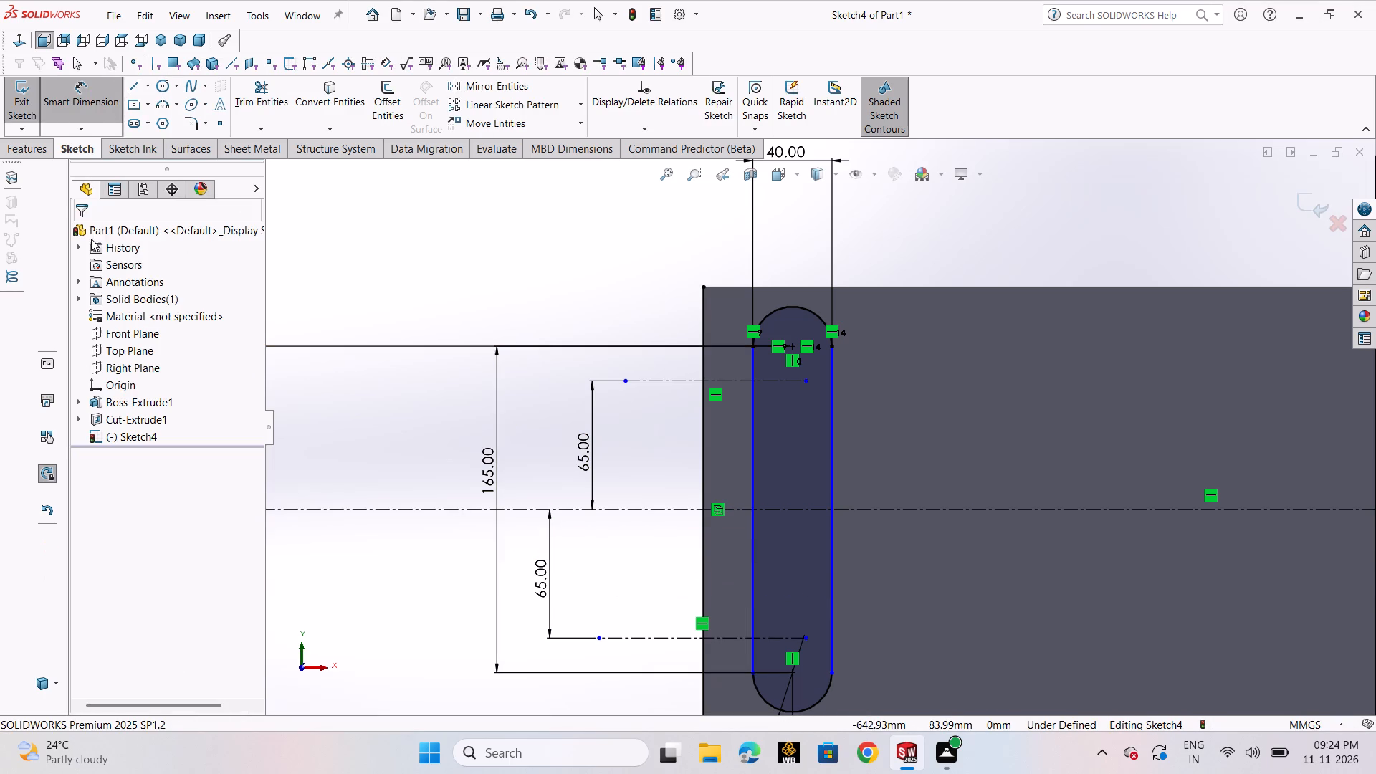
Dimension the distance between the slot's two straight vertical sides at 40 mm.
scroll(895, 527, "up", 2)
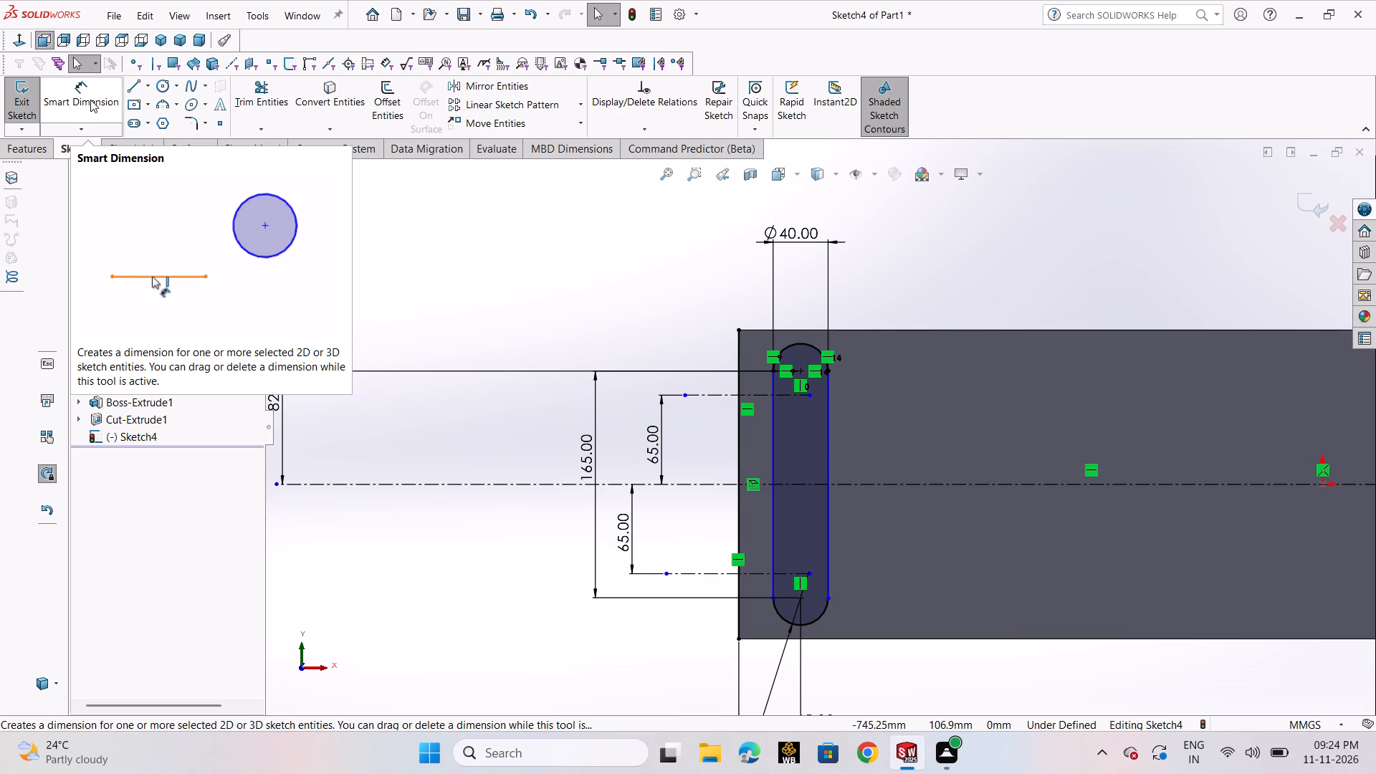
left_click(90, 121)
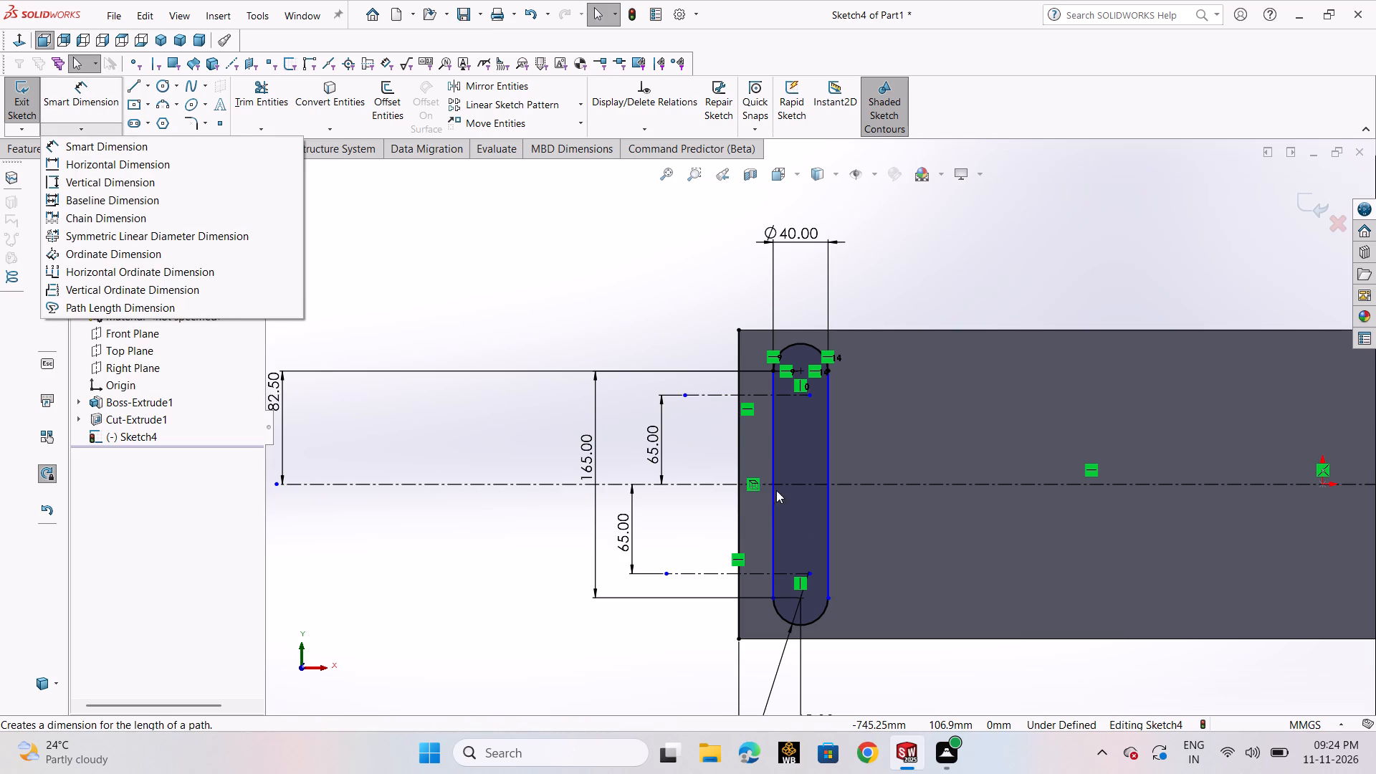
left_click(207, 153)
left_click(772, 447)
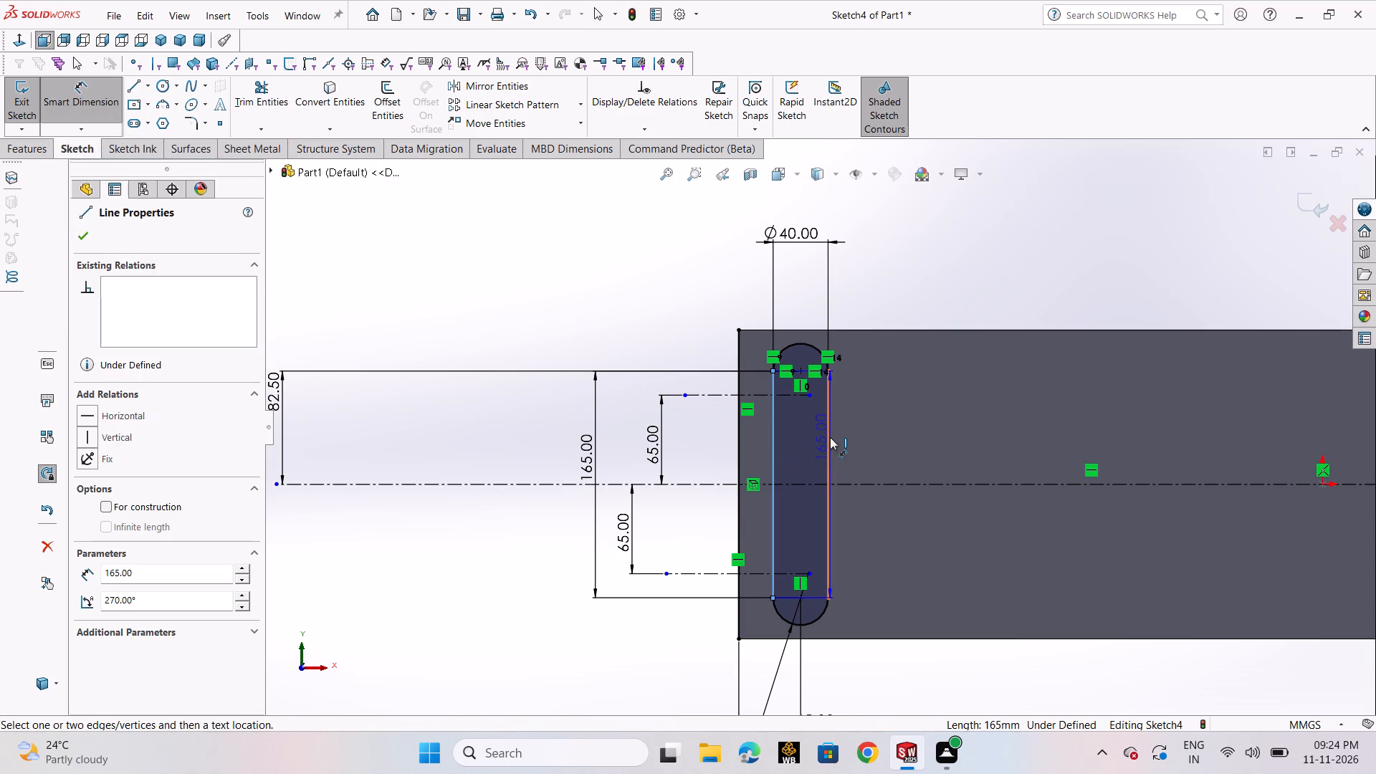
left_click(830, 437)
left_click(831, 678)
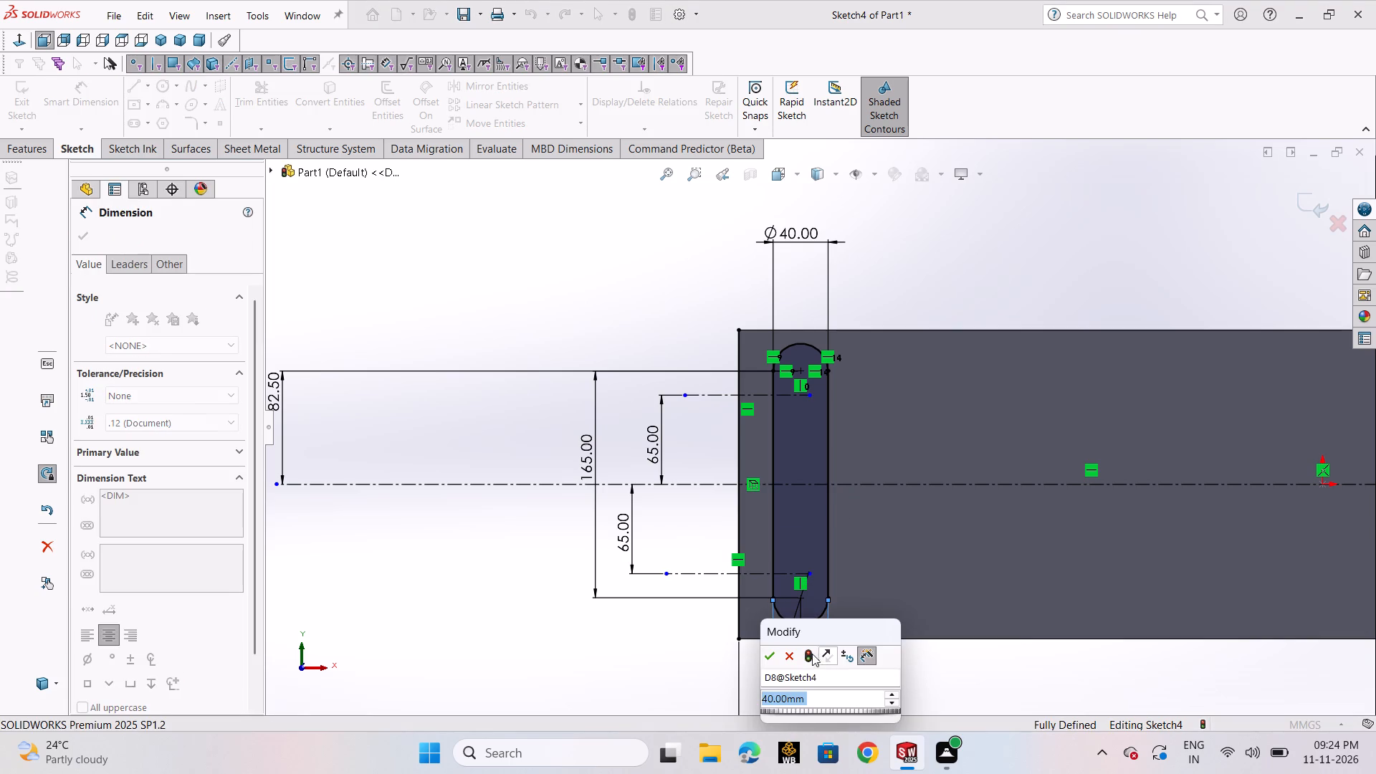
left_click(772, 655)
Reposition the slot's 40 mm width dimension below the 45 mm dimension, with its text centred between the extension lines.
scroll(869, 589, "up", 4)
scroll(839, 526, "down", 3)
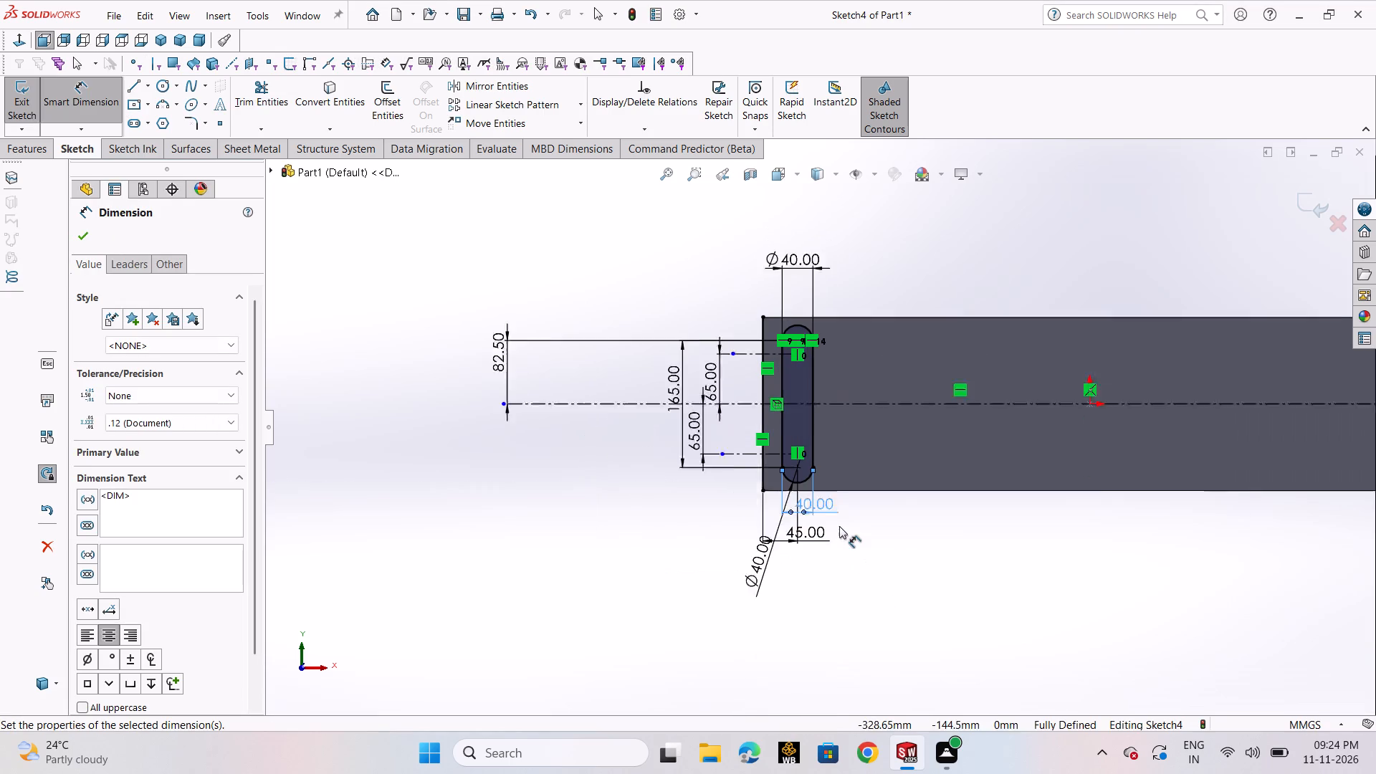
left_click_drag(813, 500, 823, 590)
left_click(856, 542)
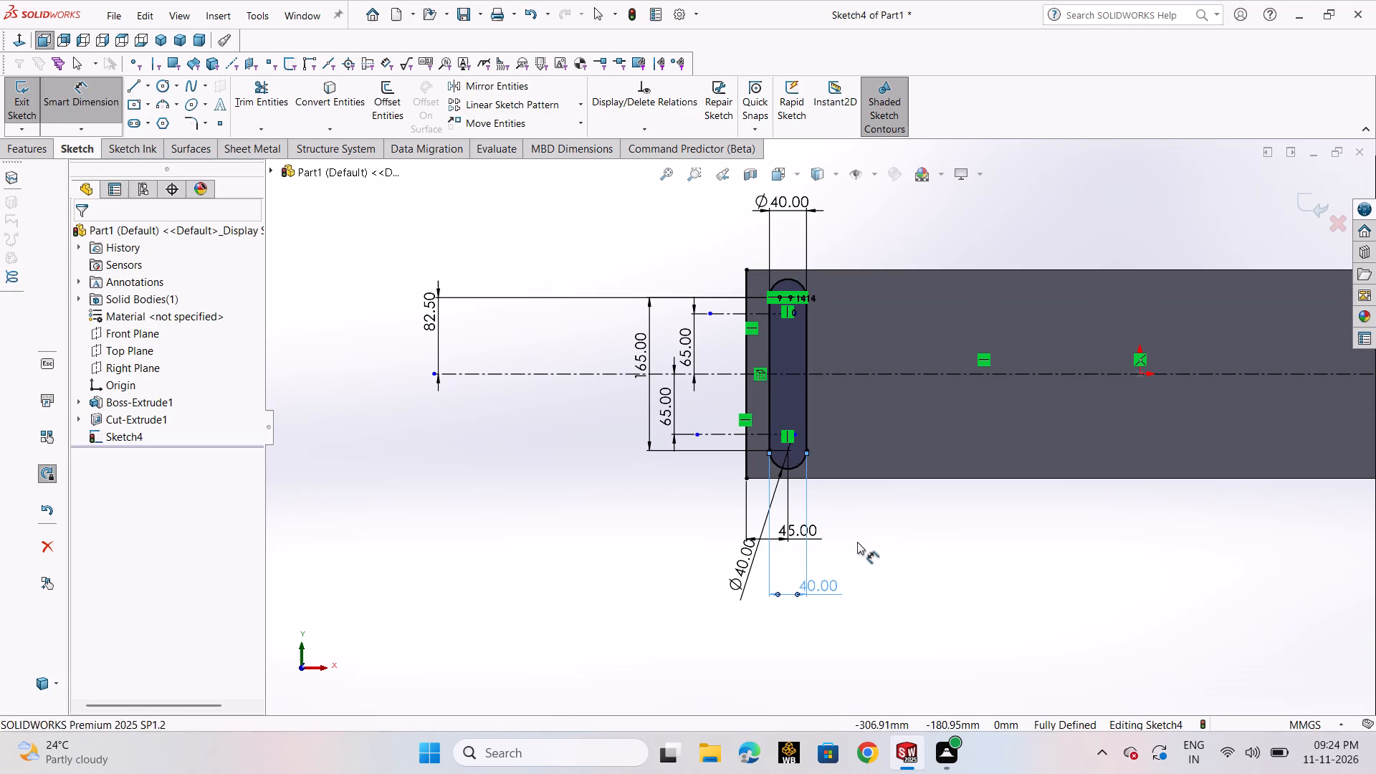
scroll(823, 592, "down", 2)
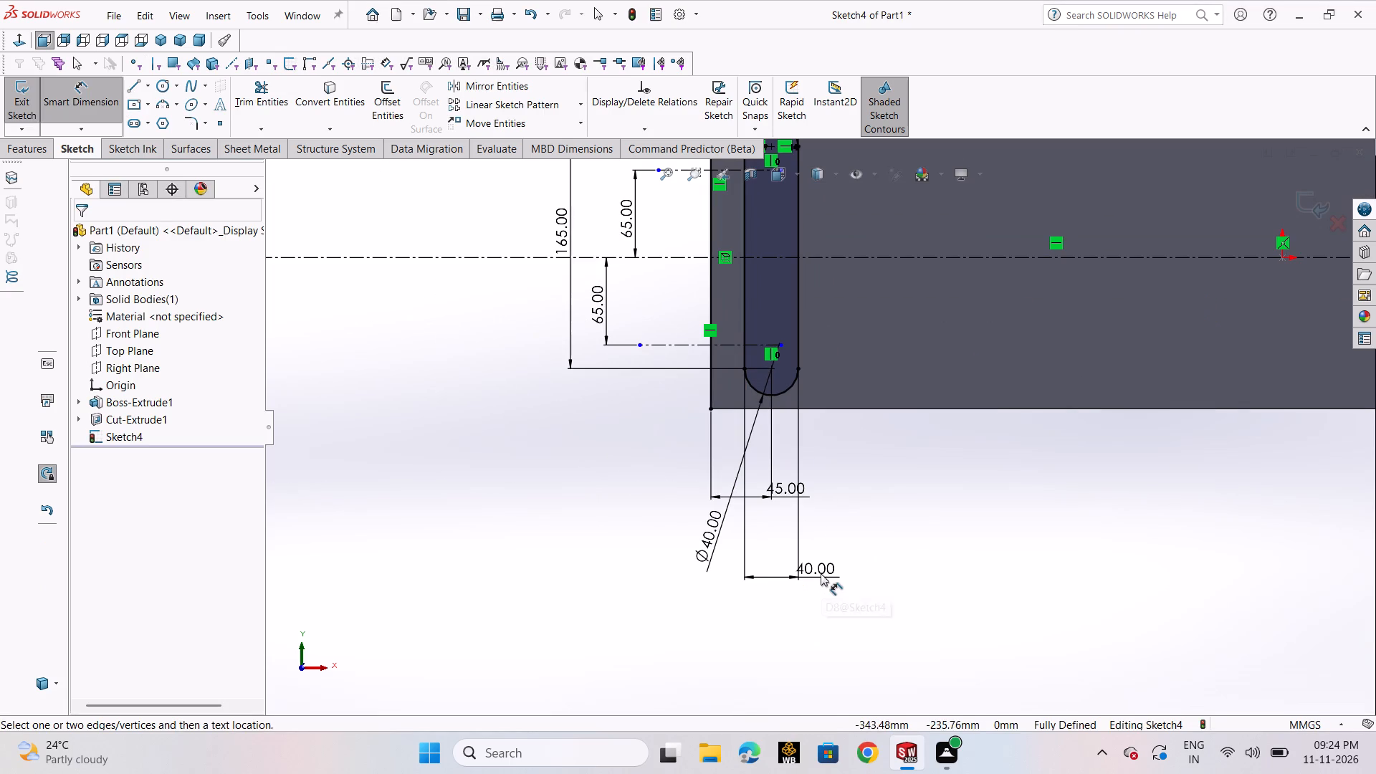
left_click_drag(821, 572, 778, 567)
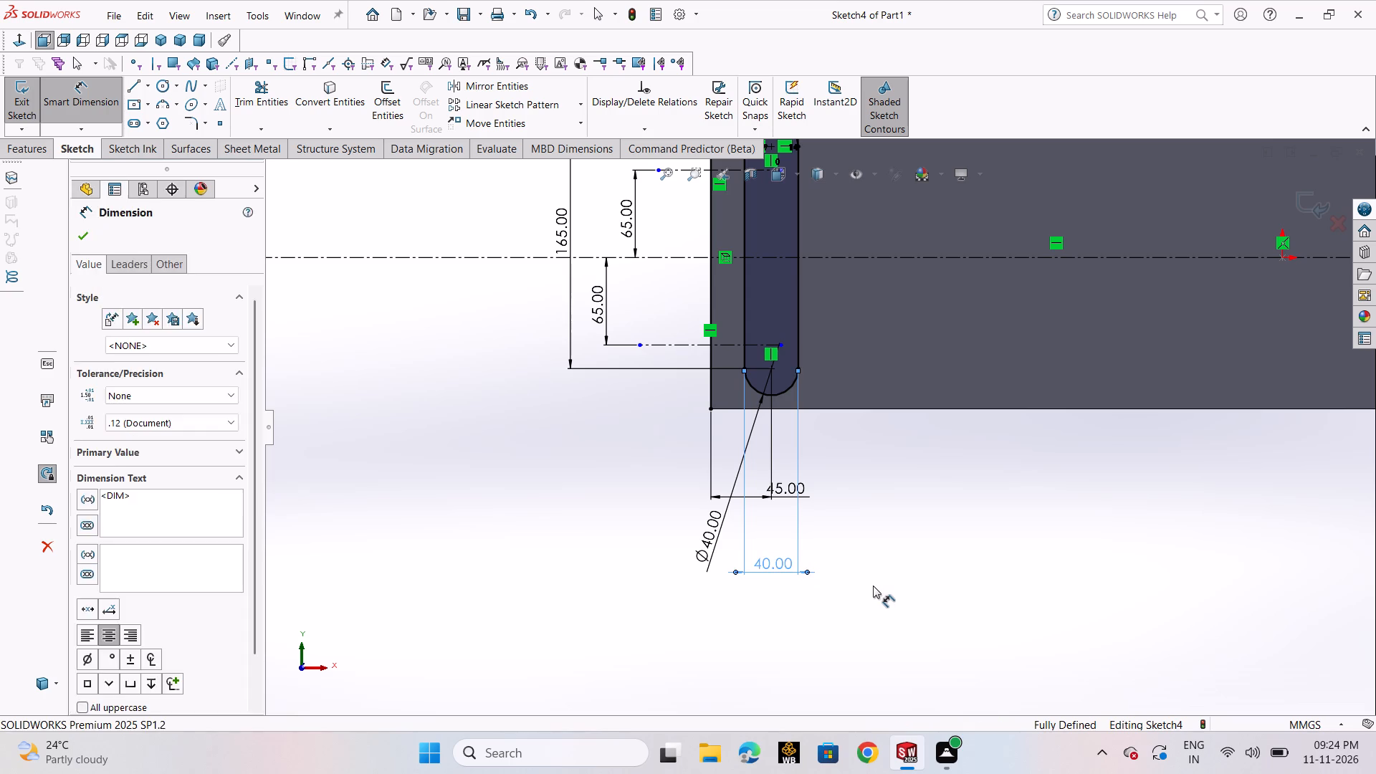
left_click(874, 586)
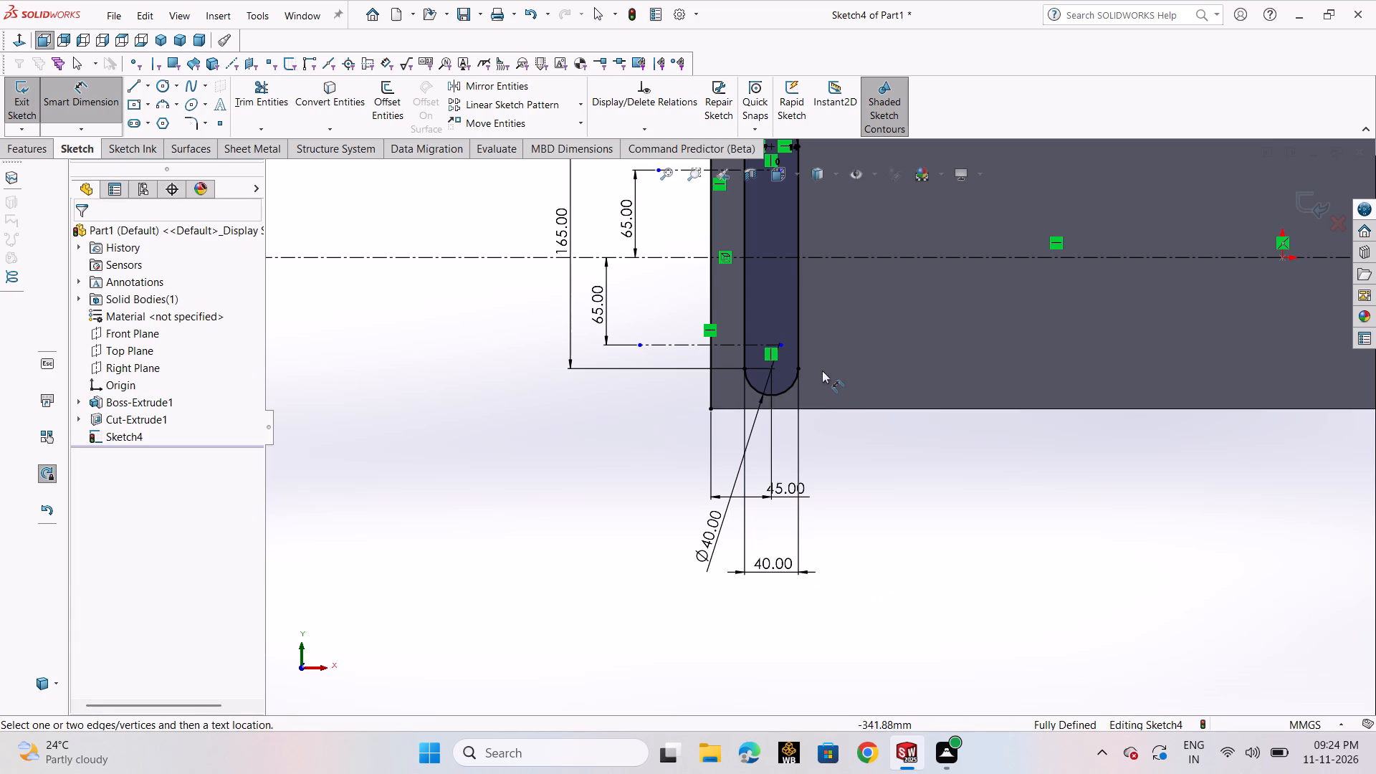
Finish the slot sketch and clear the selection.
scroll(821, 371, "up", 4)
scroll(826, 317, "down", 3)
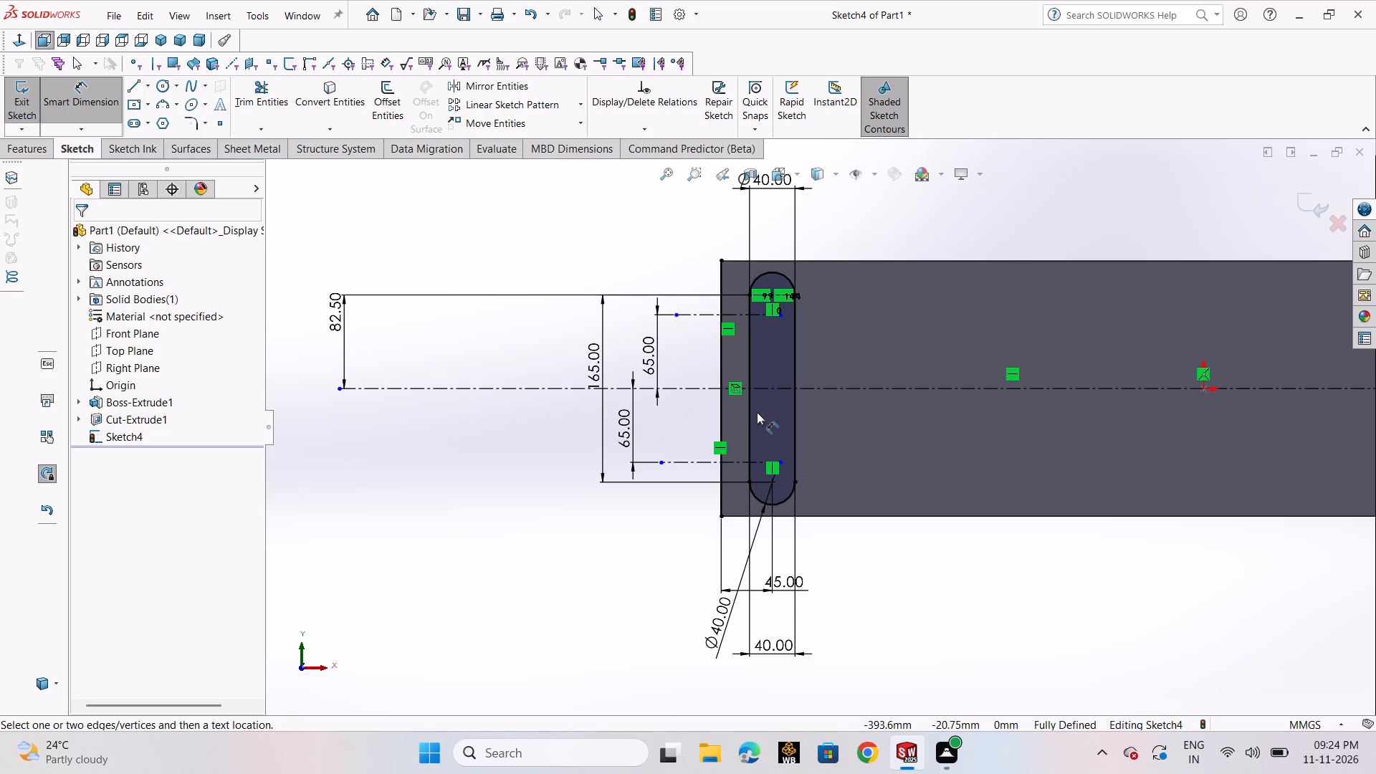
left_click(1306, 204)
scroll(1137, 255, "up", 1)
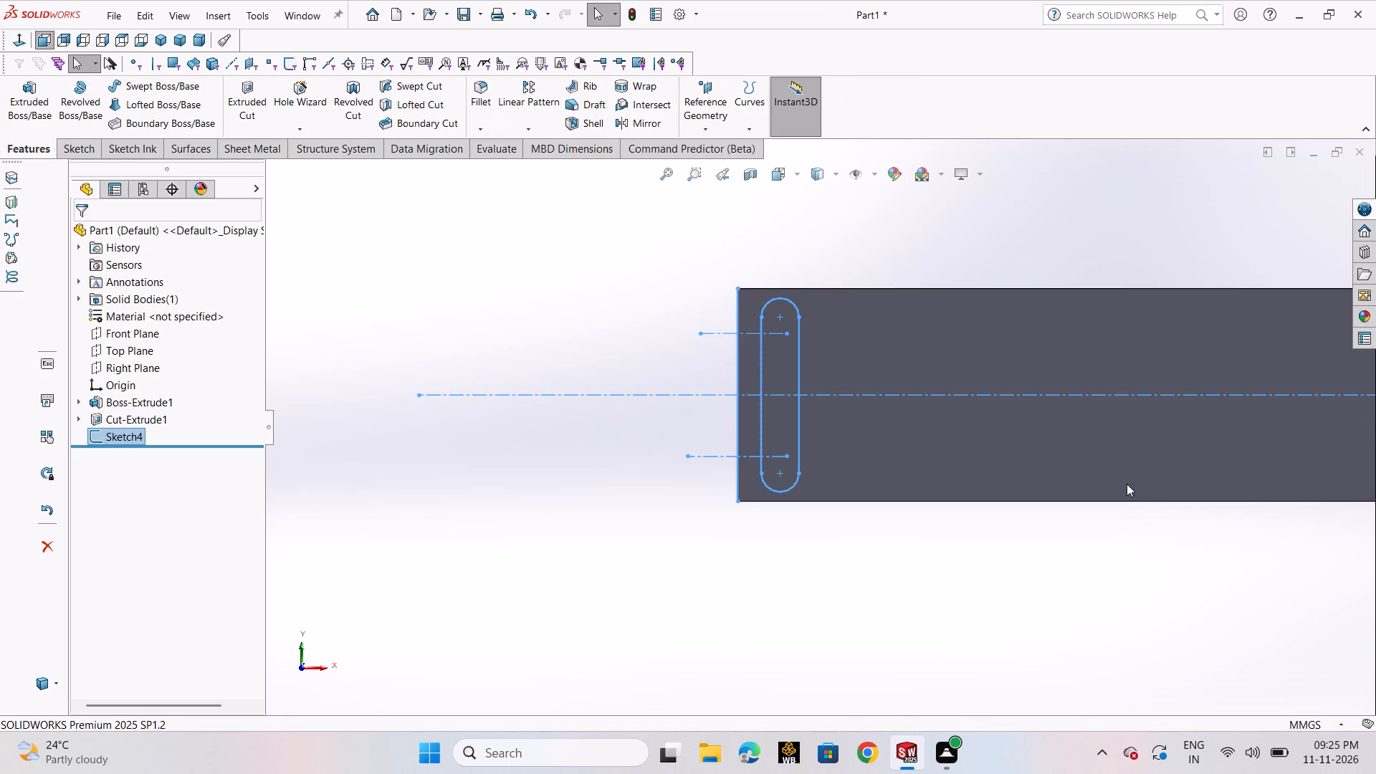
left_click(1124, 594)
Start a new sketch on the block's end face that shows the dovetail profile, next to the slot.
scroll(1110, 557, "up", 2)
middle_click_drag(1110, 552, 1210, 475)
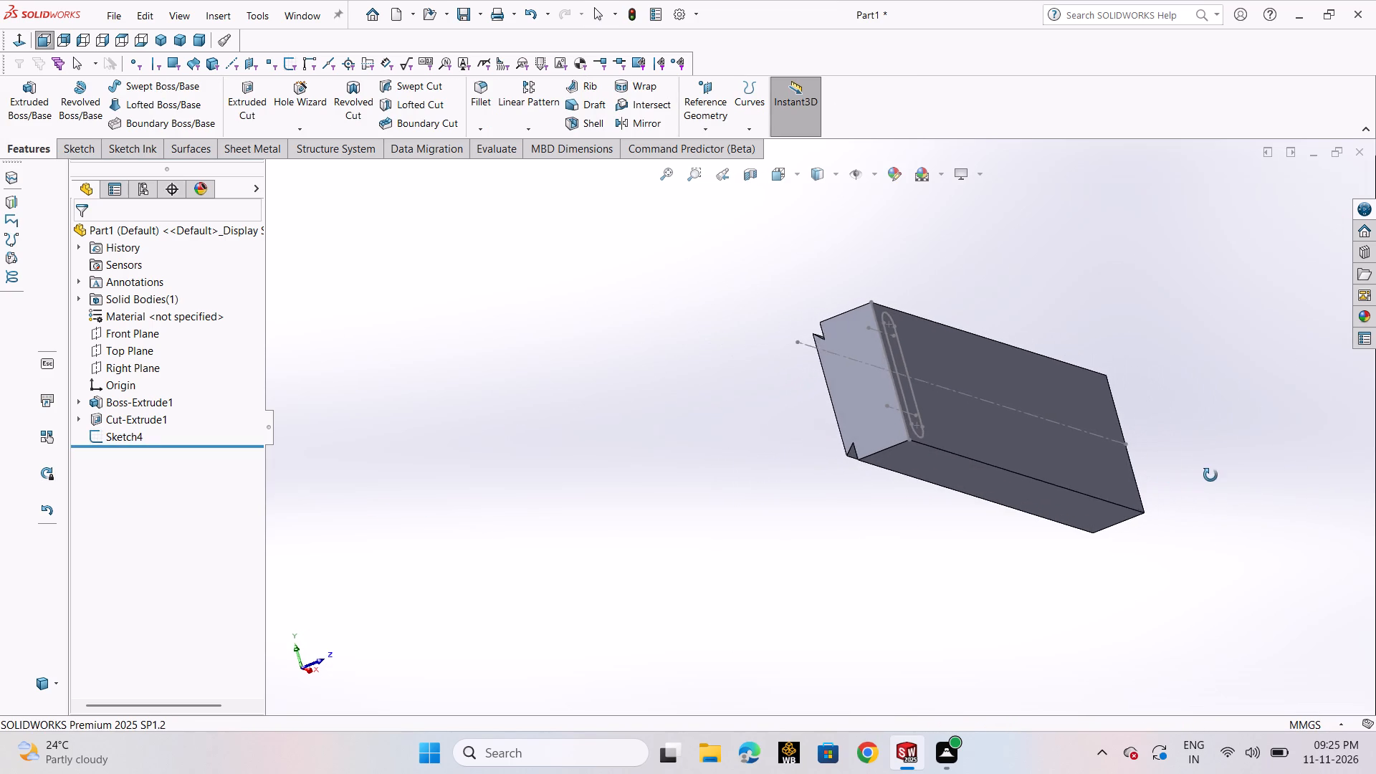
middle_click_drag(1210, 475, 1213, 475)
left_click(881, 411)
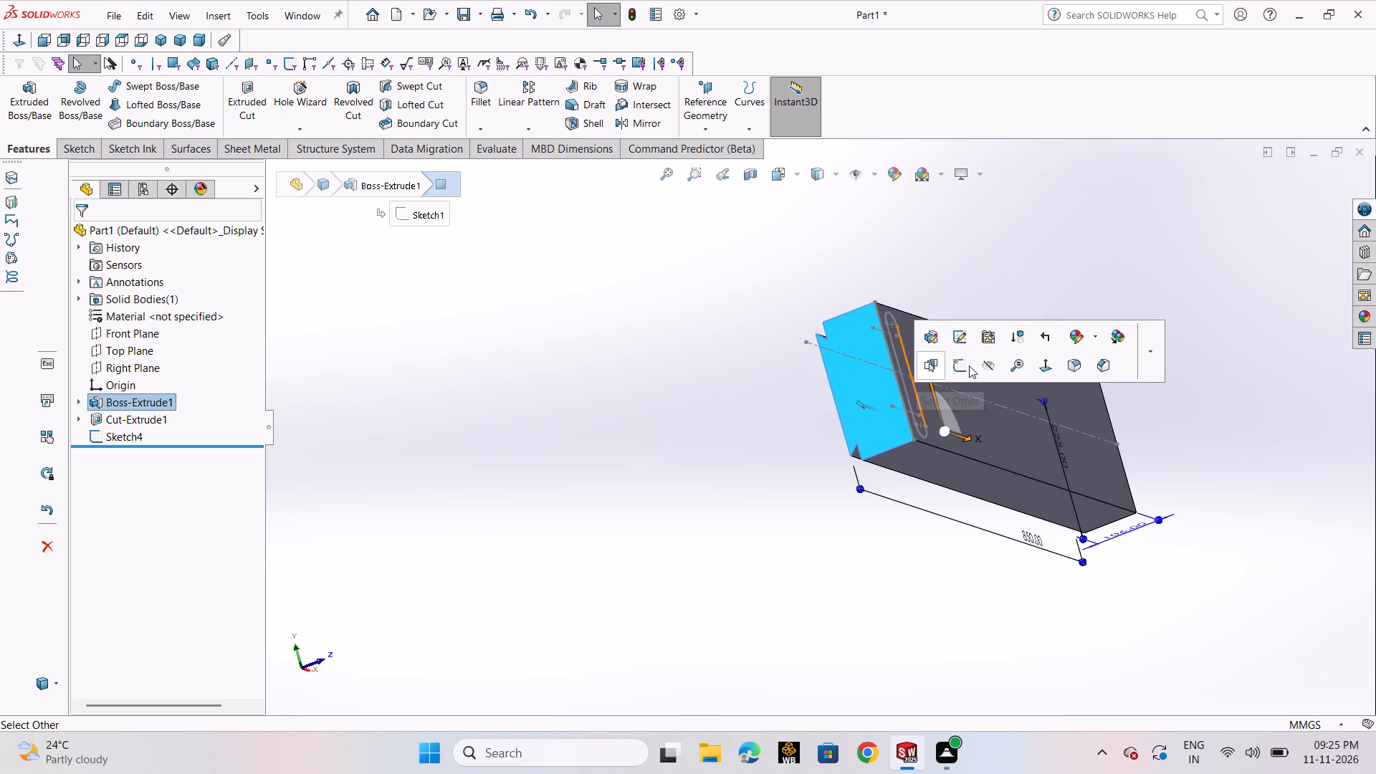
left_click(960, 365)
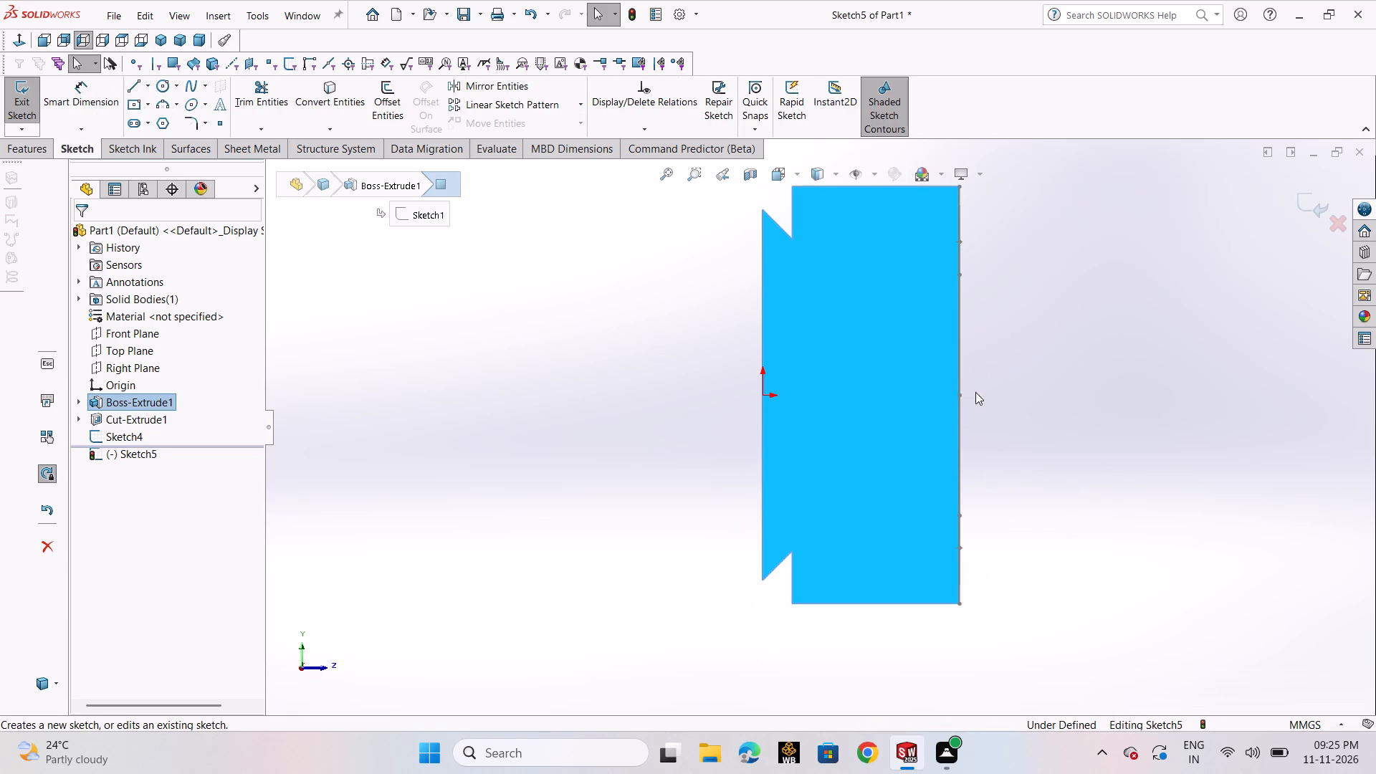
Draw a horizontal centerline about 135 mm long from the origin across the end face and past its far edge.
left_click(145, 85)
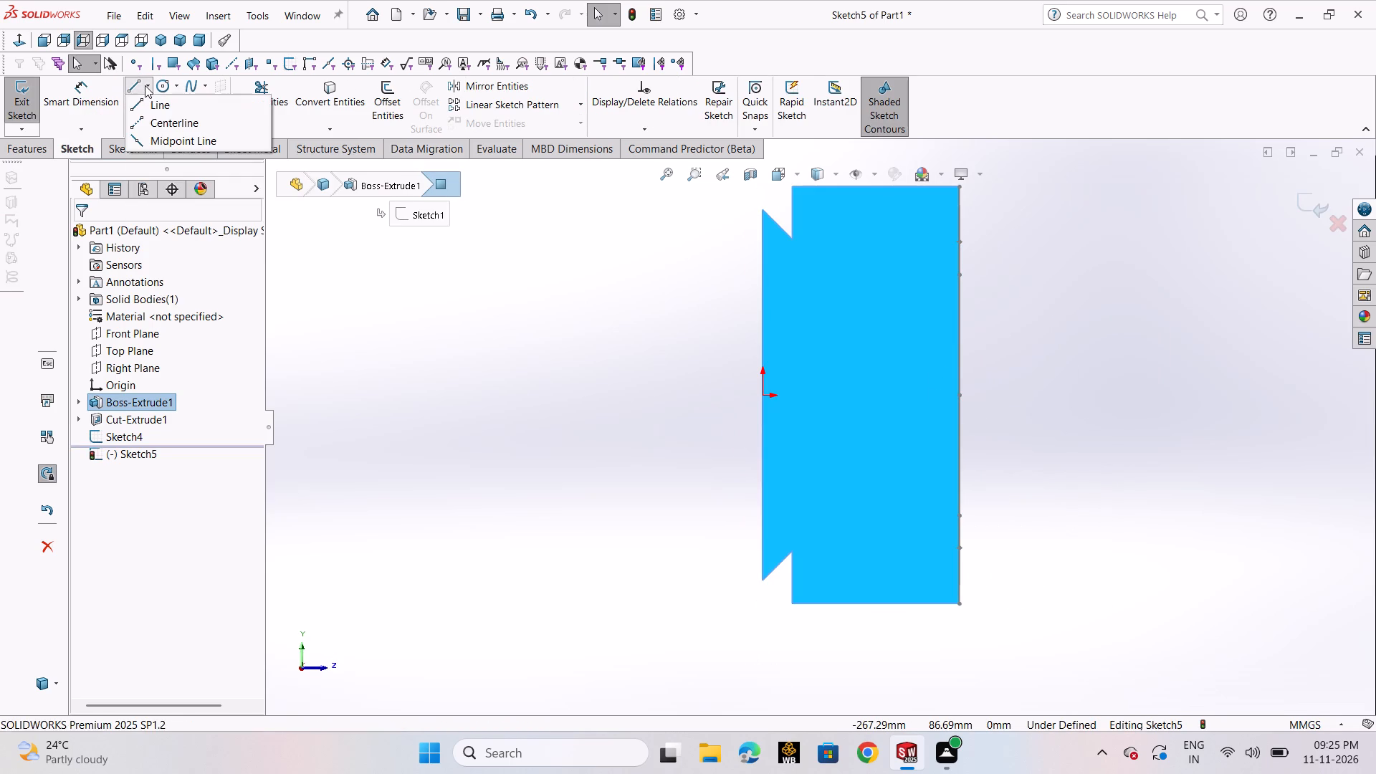
left_click(153, 120)
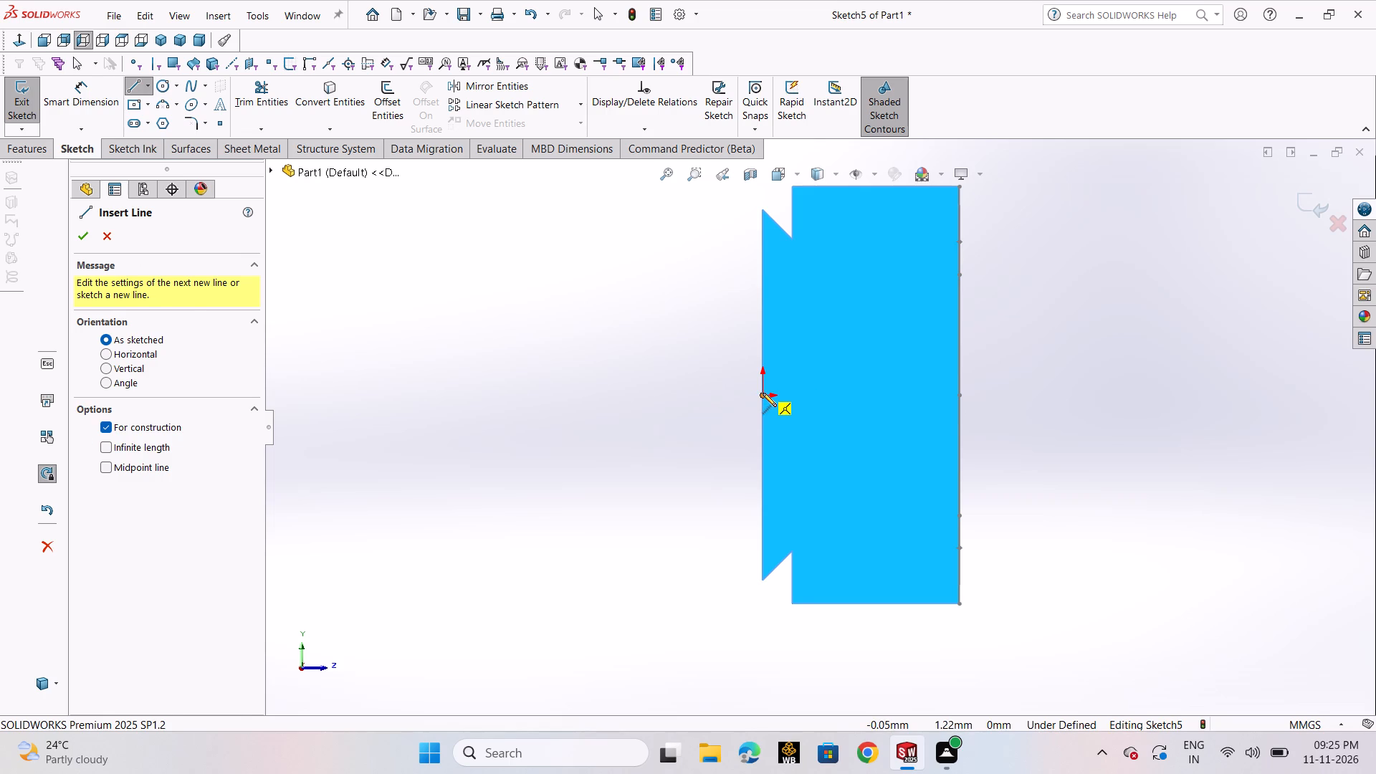
left_click(763, 394)
left_click(1012, 398)
right_click(1012, 398)
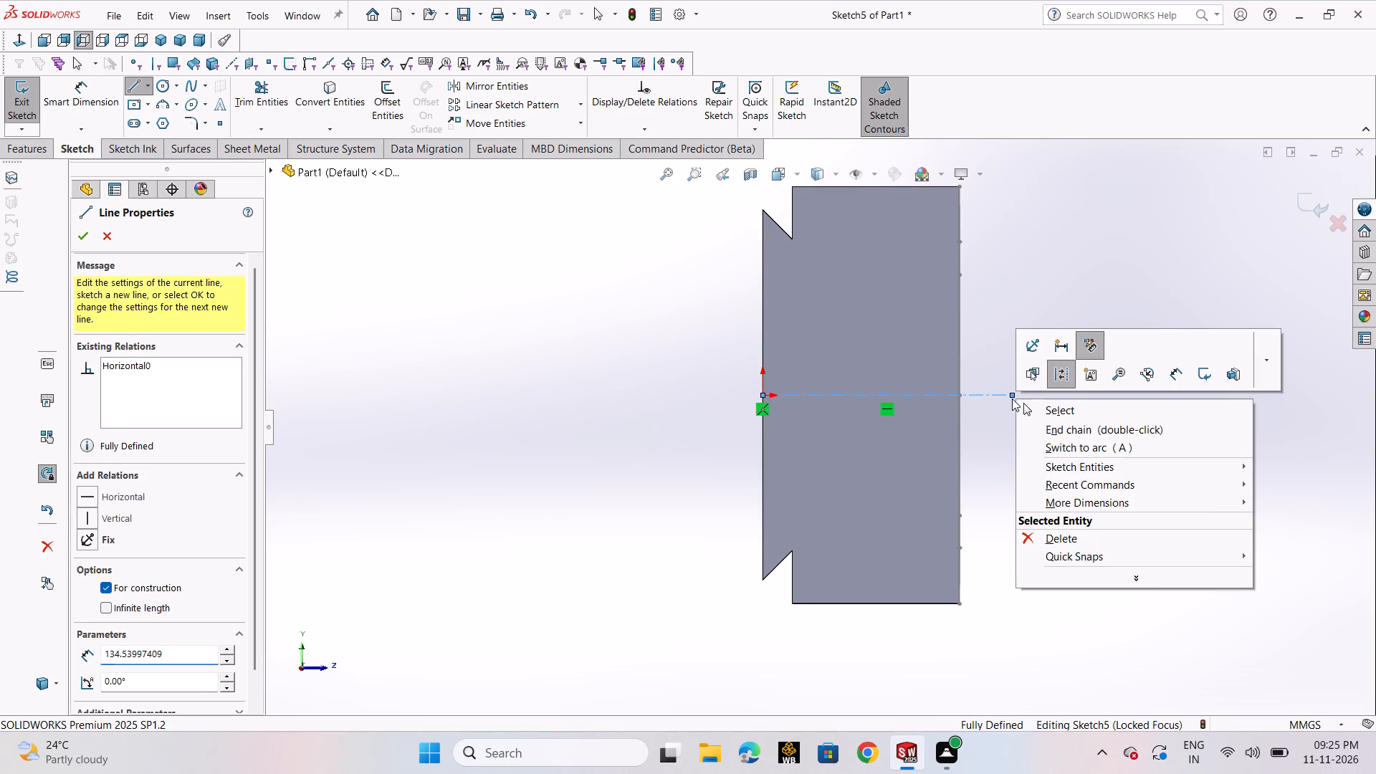
left_click(1026, 406)
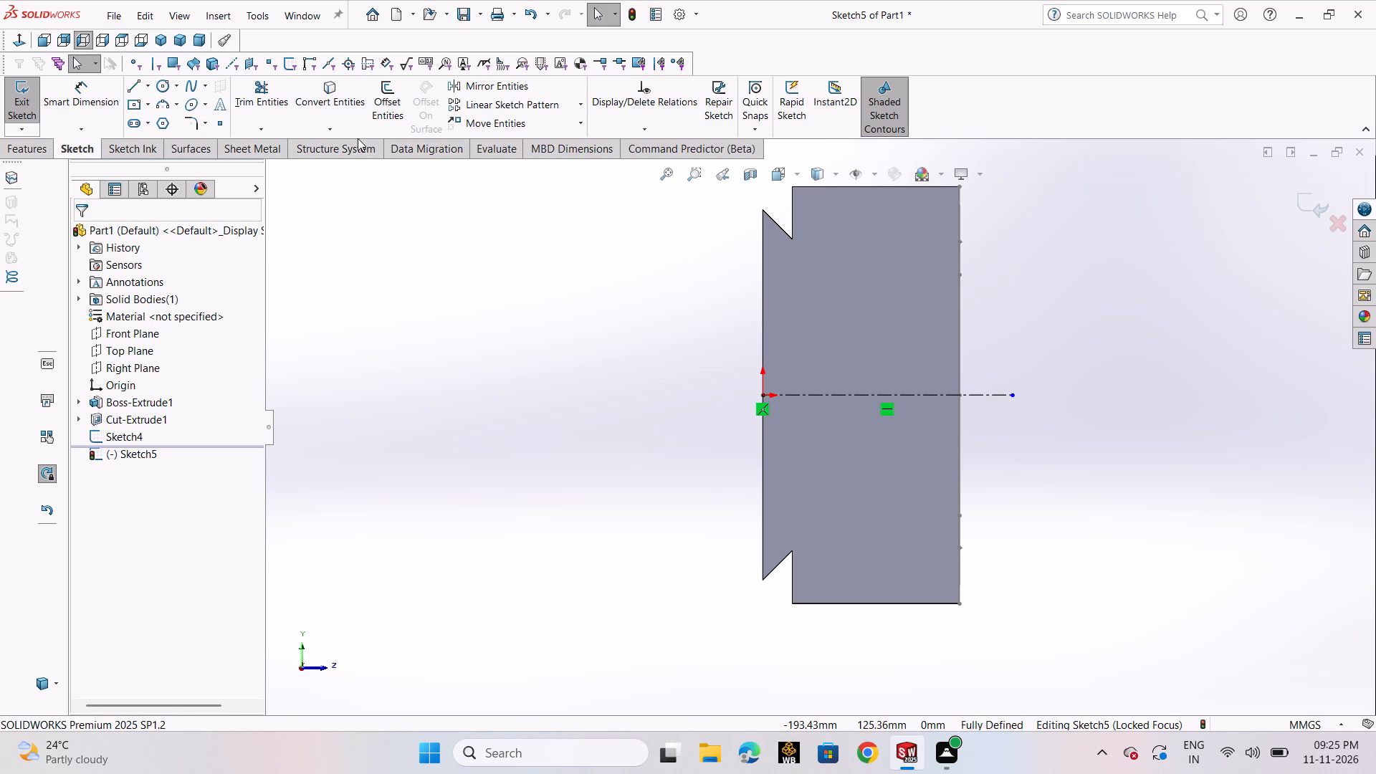
Draw a center rectangle about 43 mm wide and 41 mm high, centred on the origin.
left_click(133, 105)
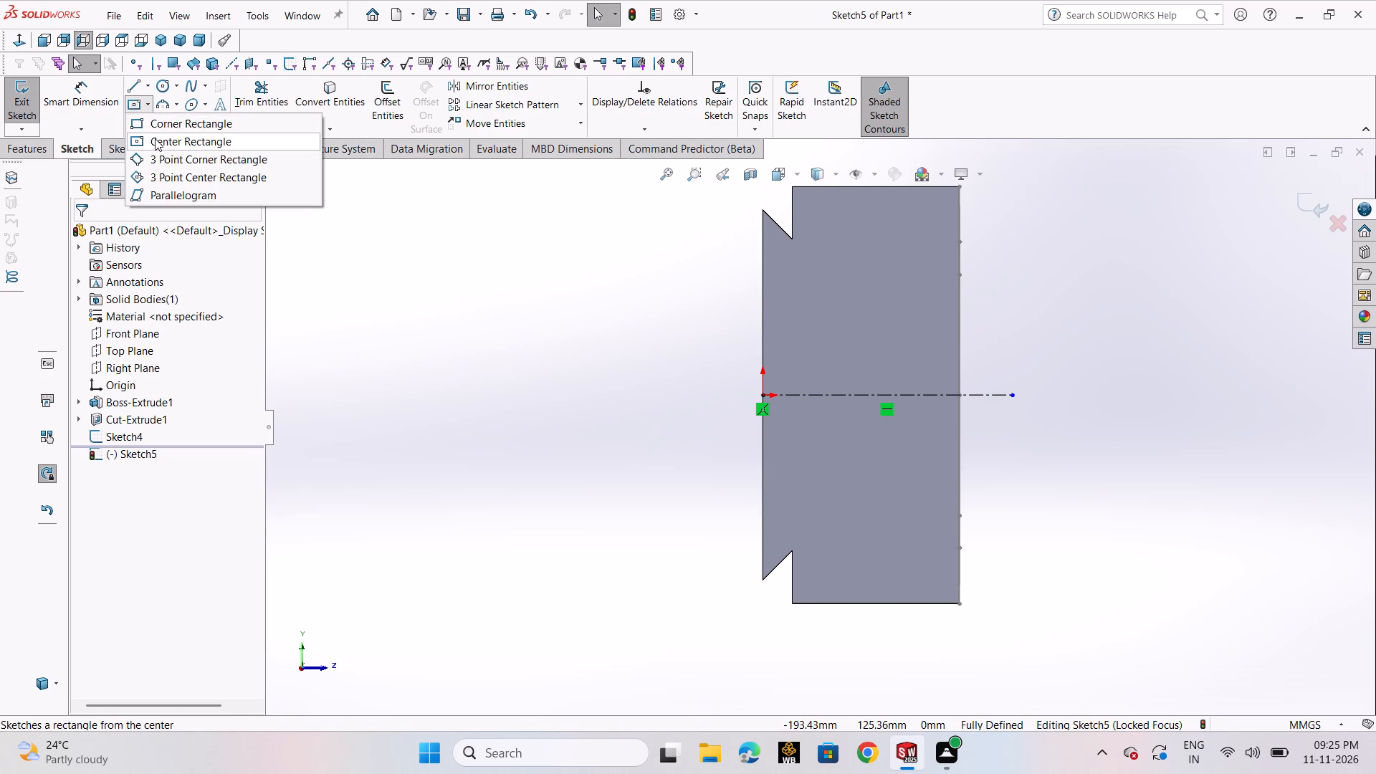
left_click(155, 139)
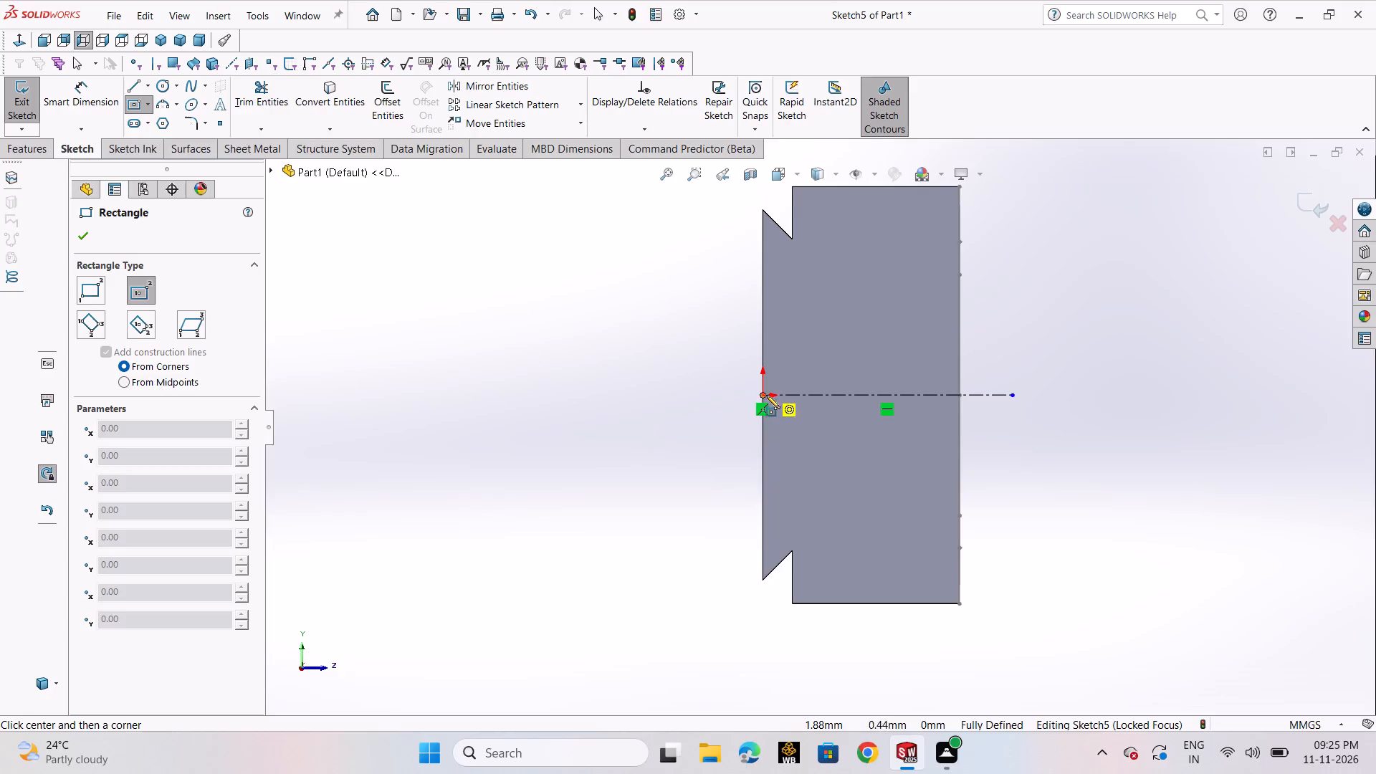
left_click(764, 397)
left_click(722, 357)
right_click(722, 358)
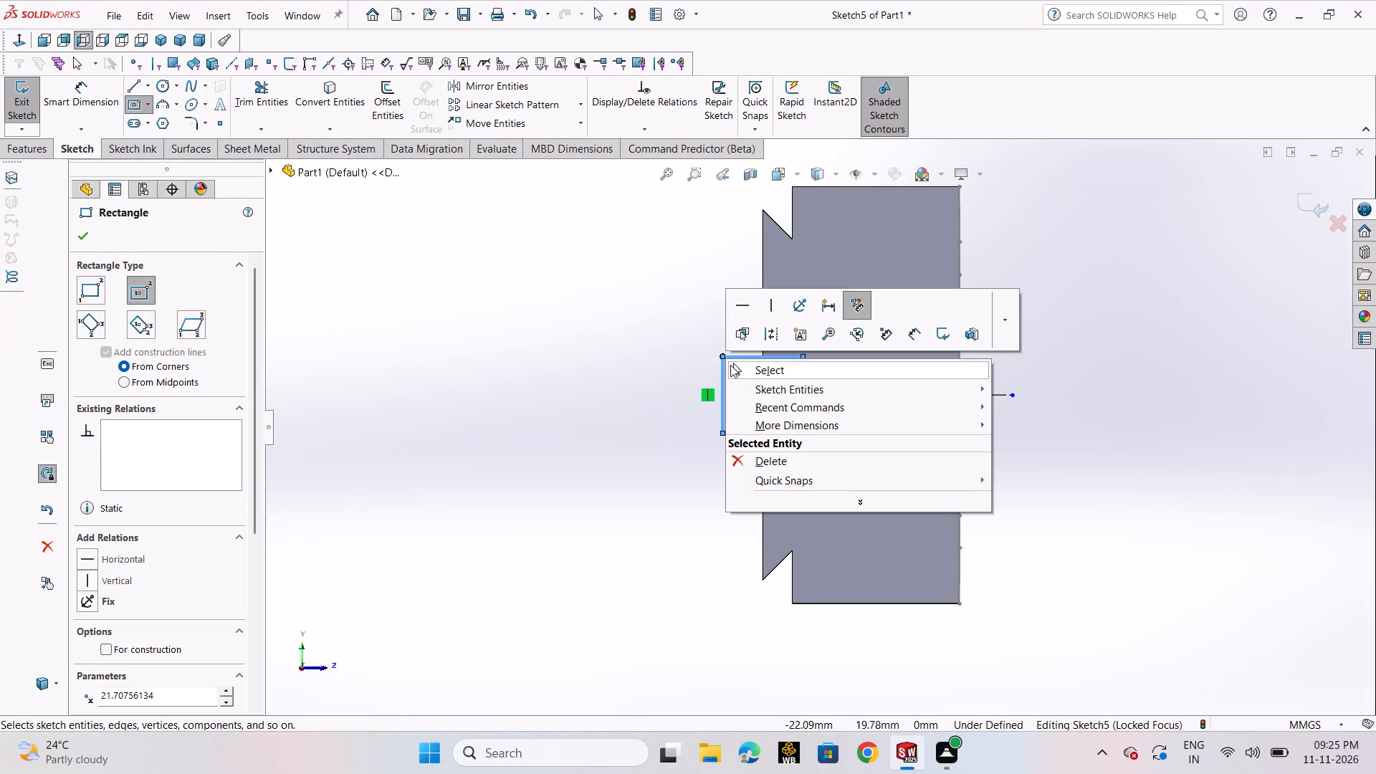
left_click(734, 367)
Dimension the rectangle's height at 25 mm.
left_click(74, 96)
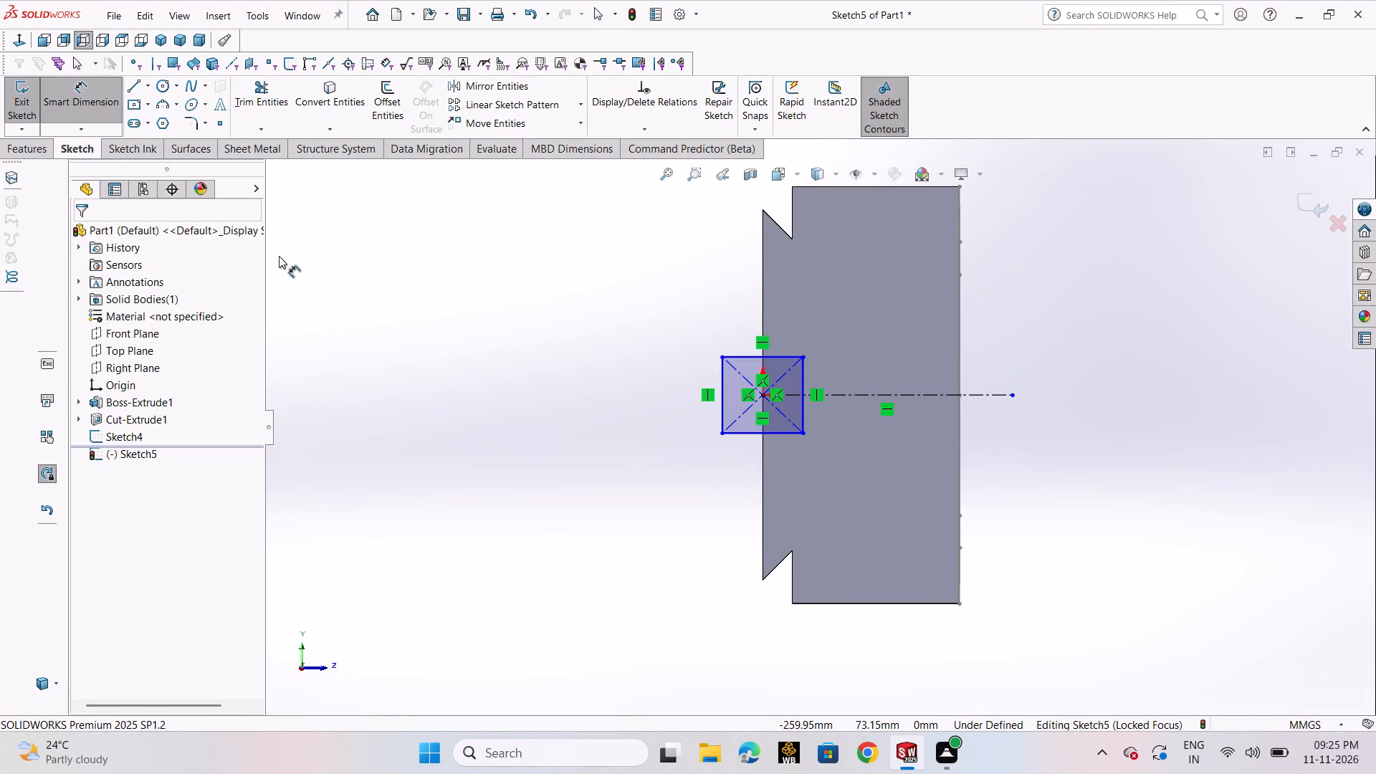
left_click(801, 409)
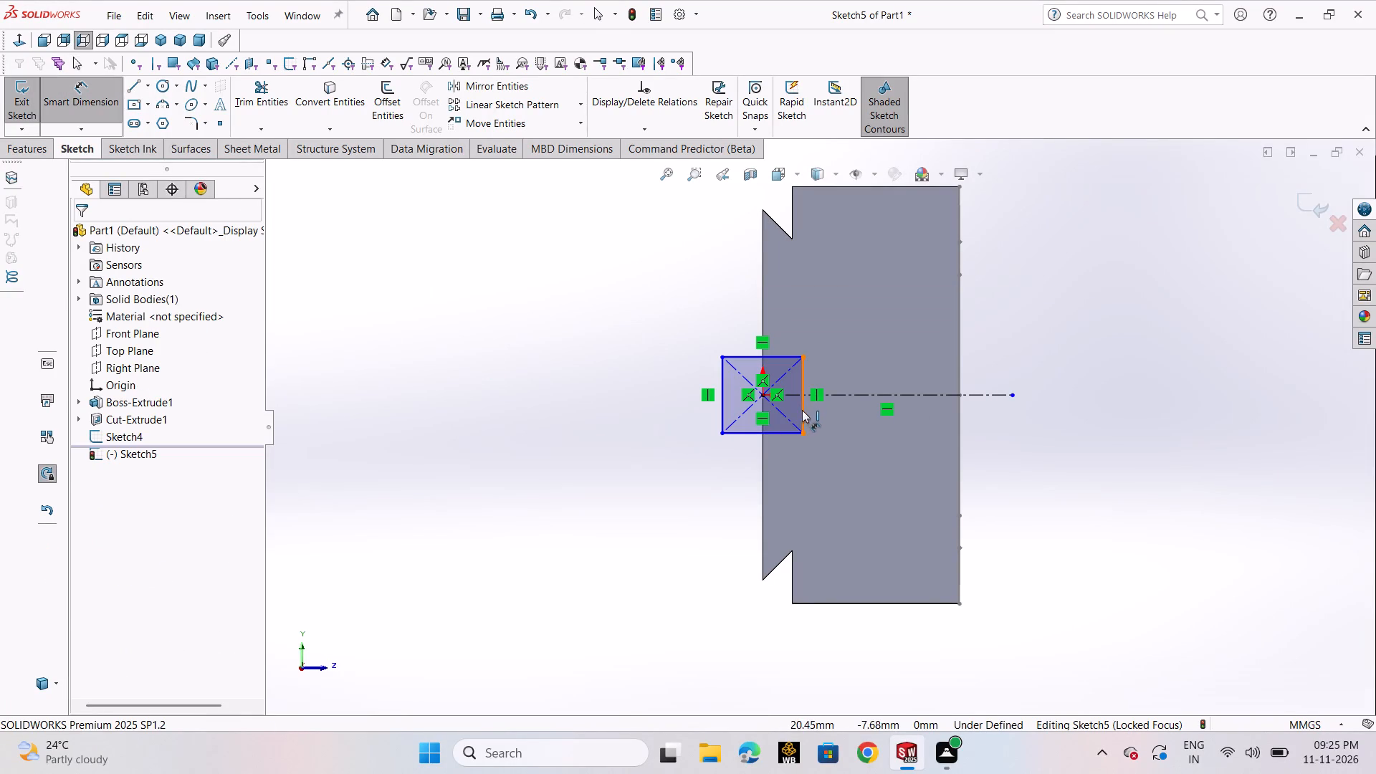
left_click(1079, 404)
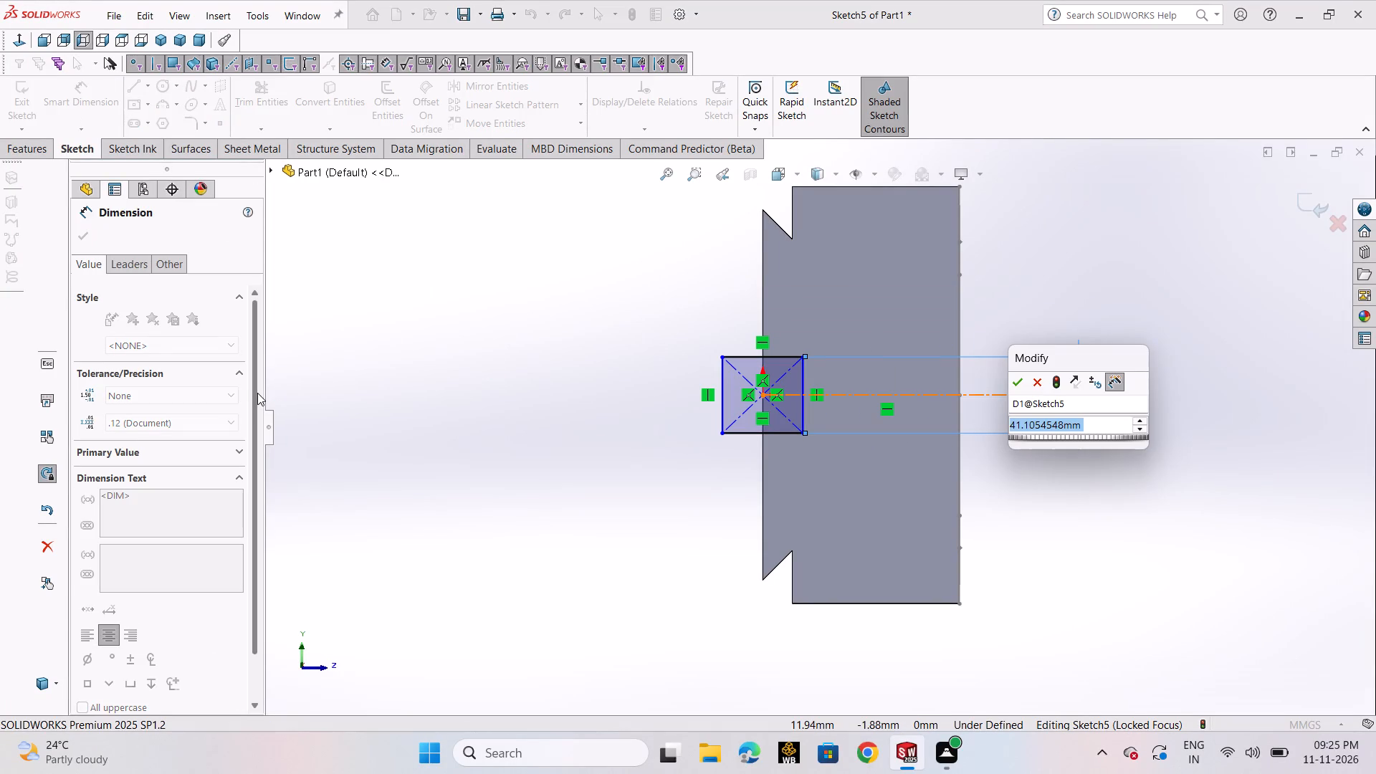
type("25")
key("Return")
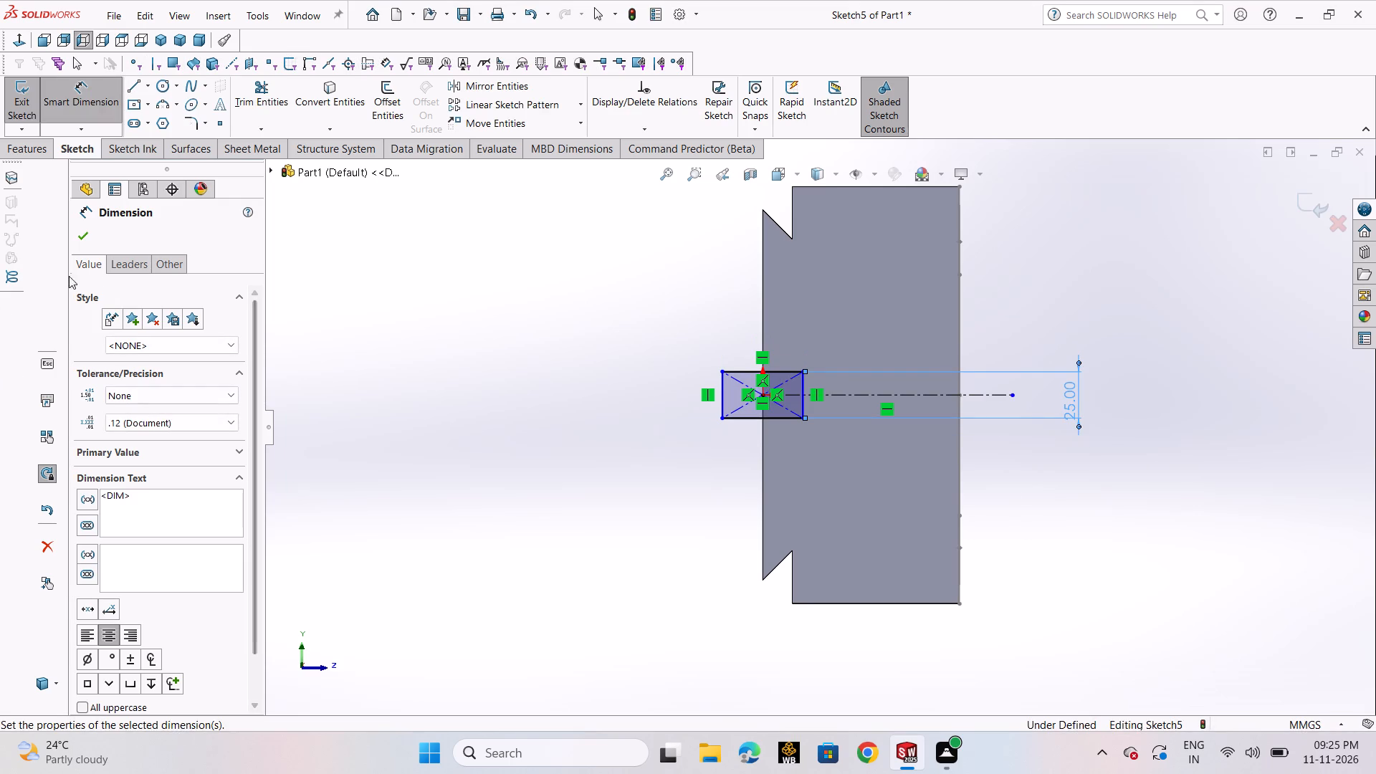
left_click(96, 239)
left_click(87, 235)
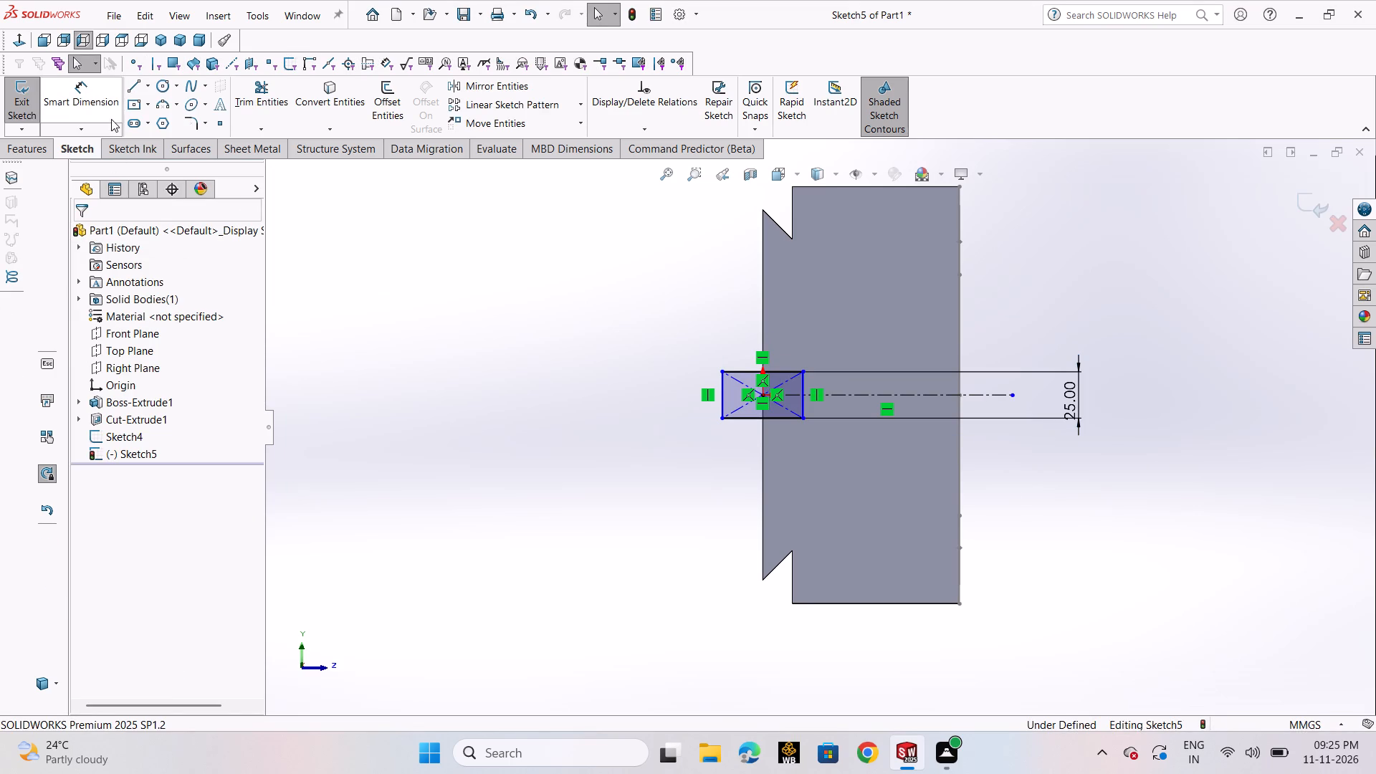
Dimension the distance between the rectangle's lower side and the horizontal centerline at 12.5 mm.
left_click(107, 113)
scroll(719, 434, "down", 3)
scroll(788, 383, "down", 2)
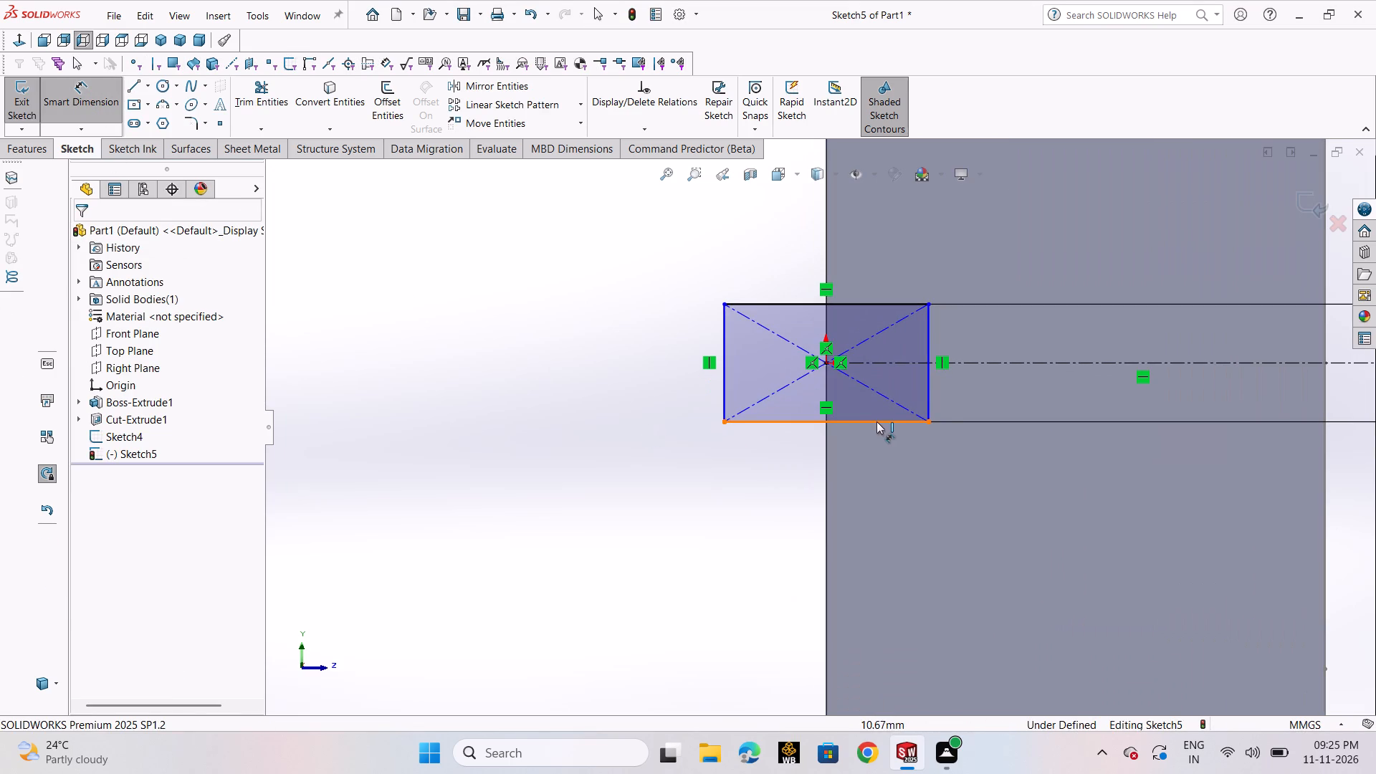
left_click(878, 423)
left_click(891, 362)
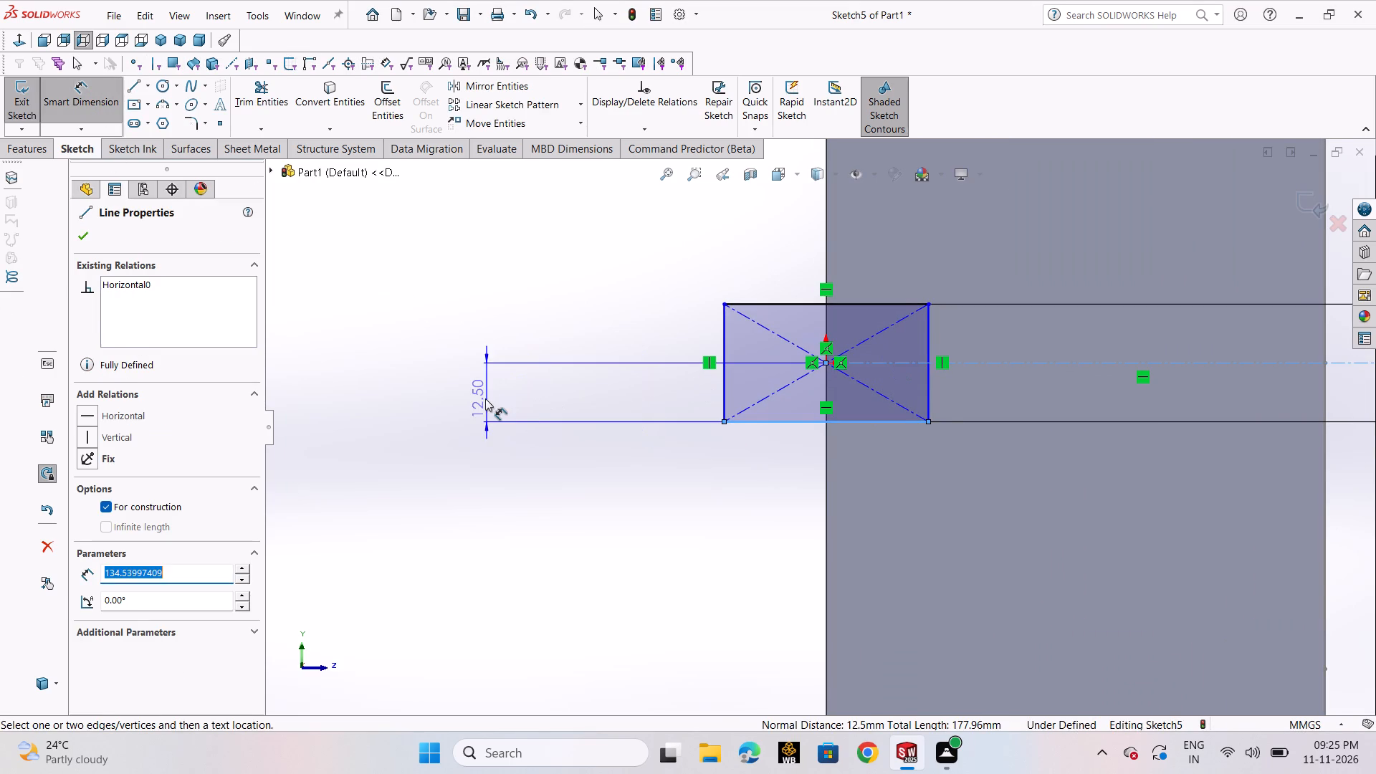
left_click(485, 398)
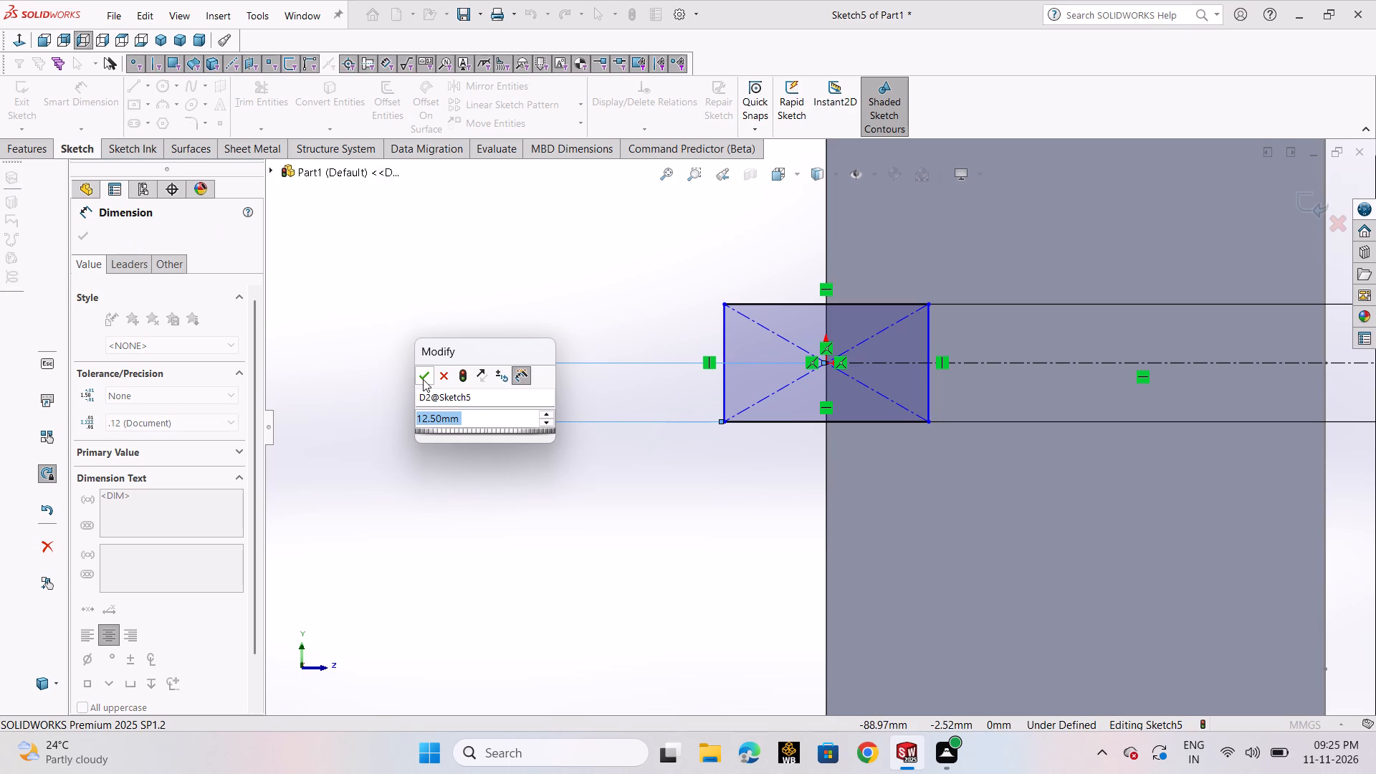
left_click(423, 379)
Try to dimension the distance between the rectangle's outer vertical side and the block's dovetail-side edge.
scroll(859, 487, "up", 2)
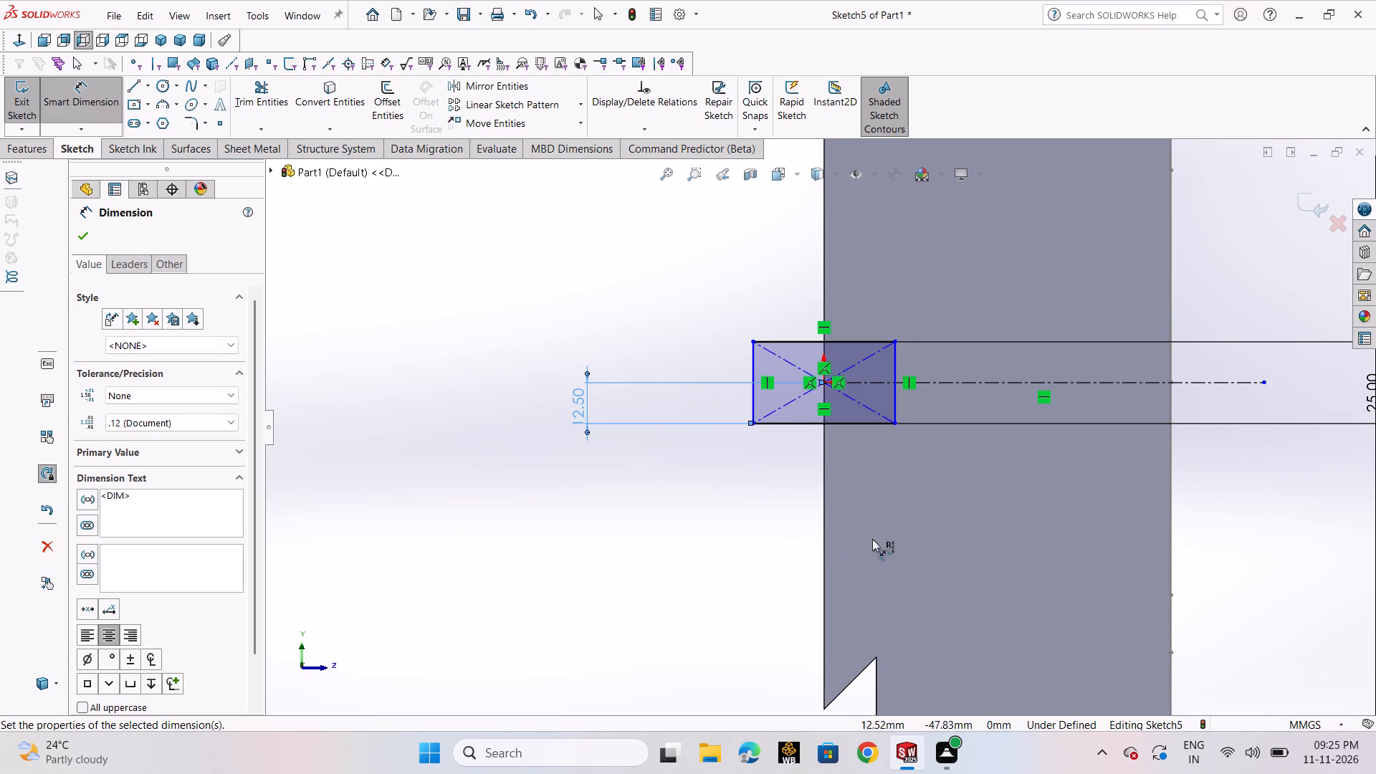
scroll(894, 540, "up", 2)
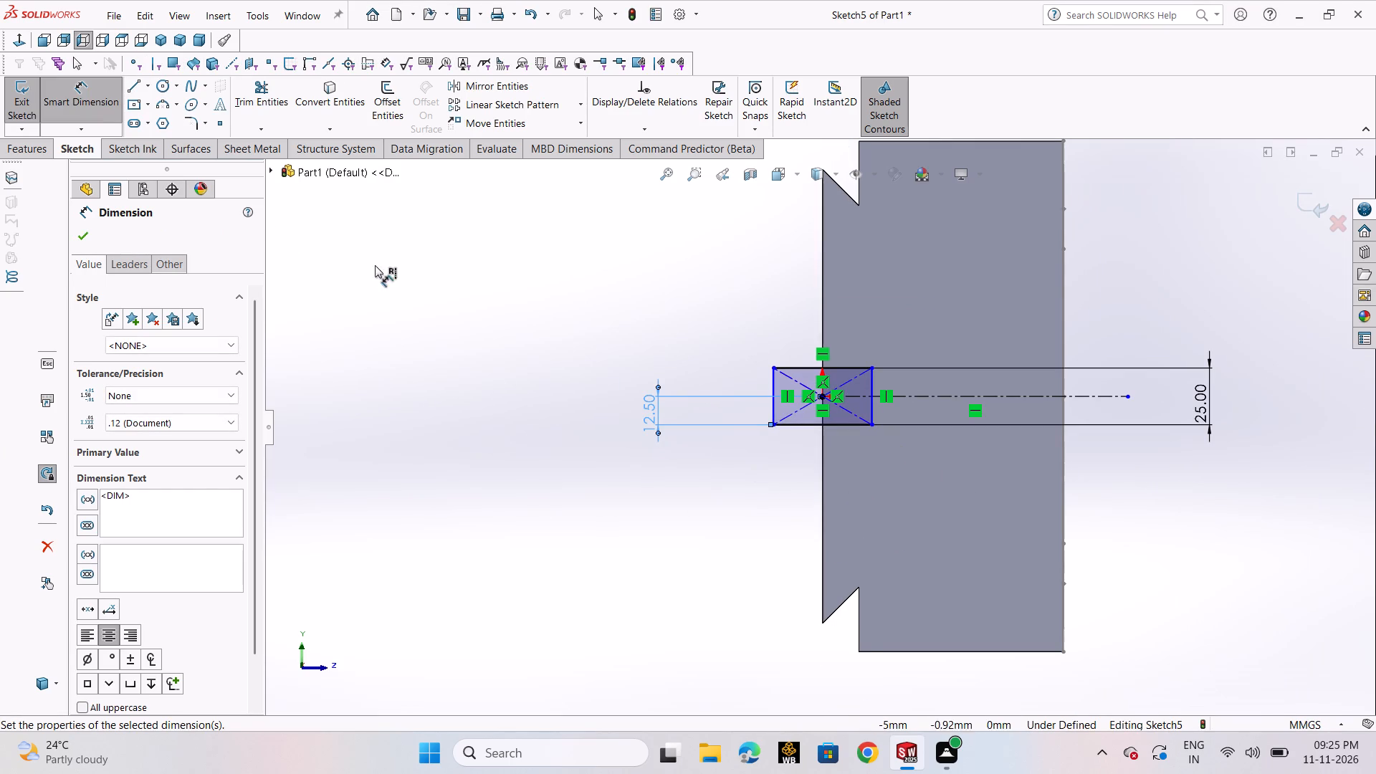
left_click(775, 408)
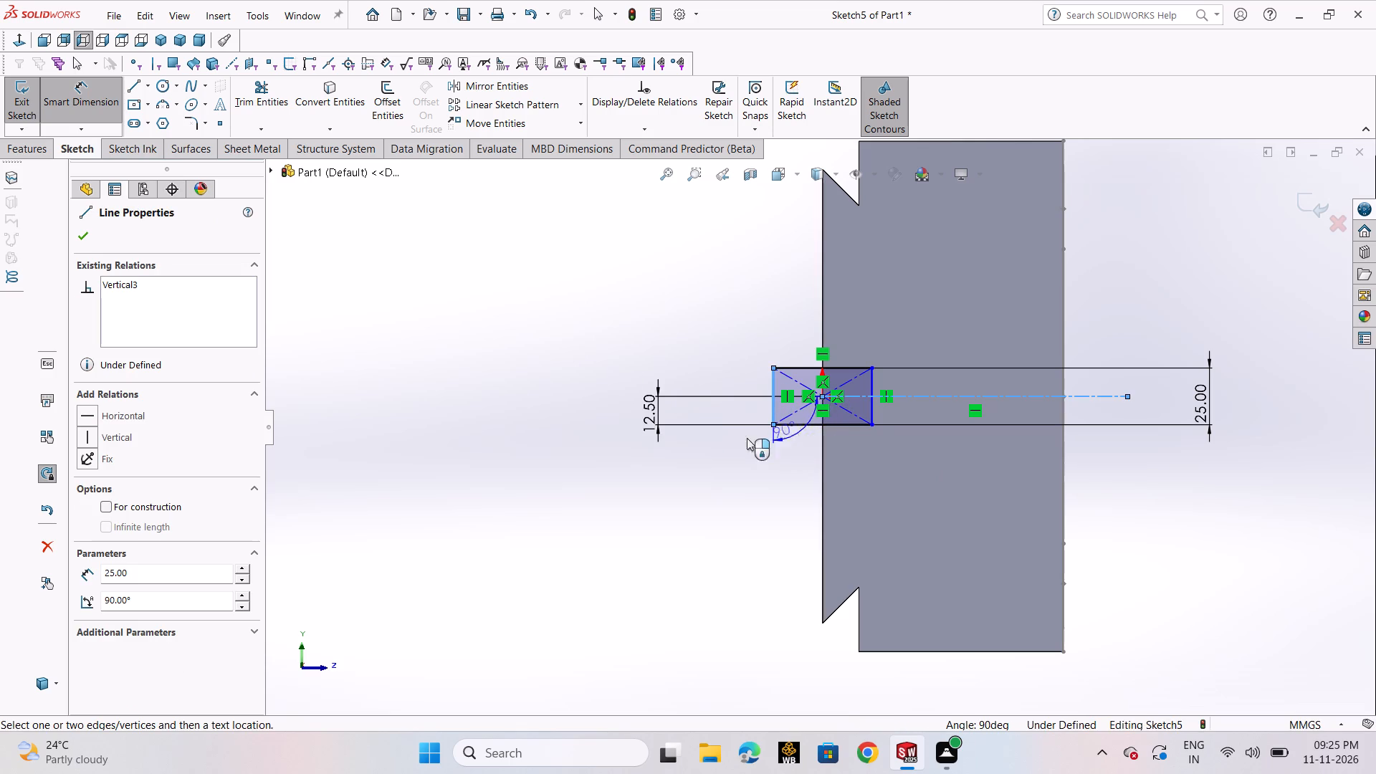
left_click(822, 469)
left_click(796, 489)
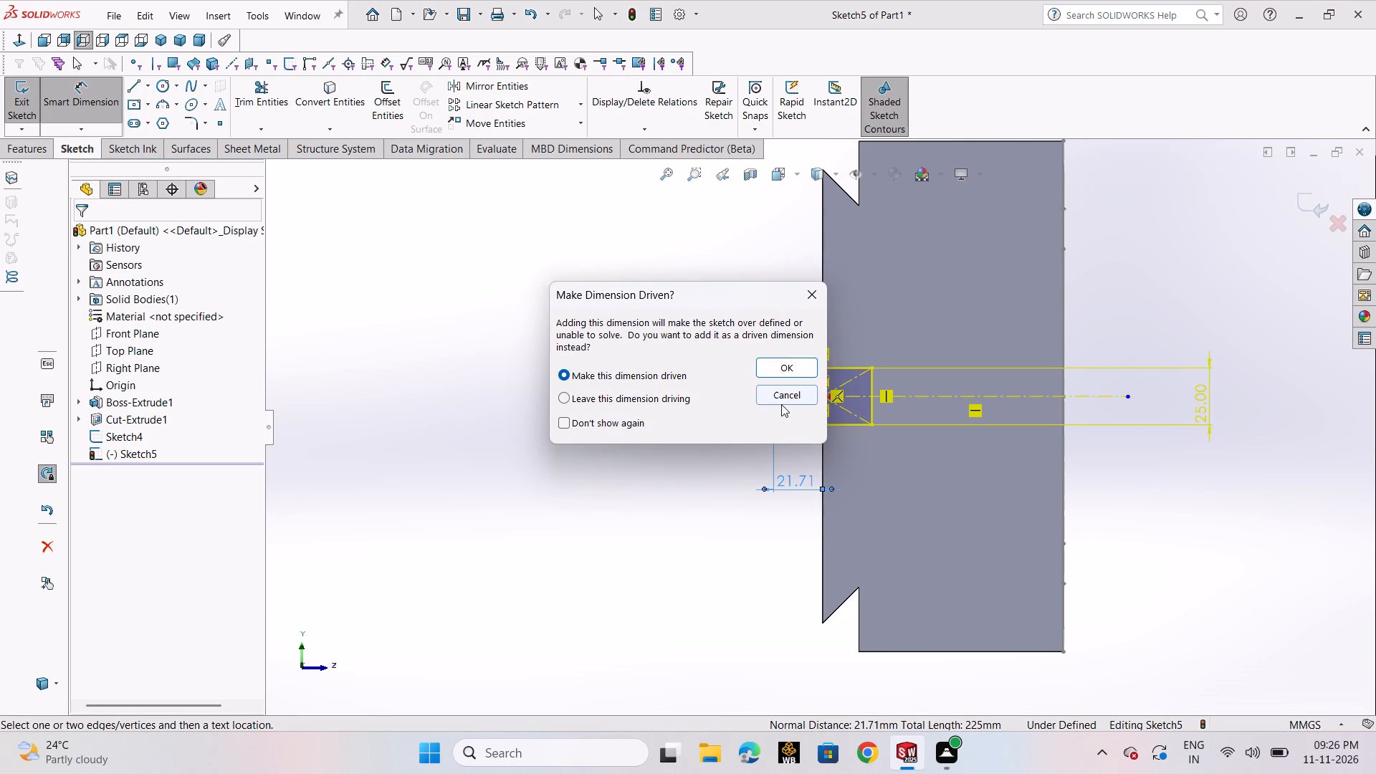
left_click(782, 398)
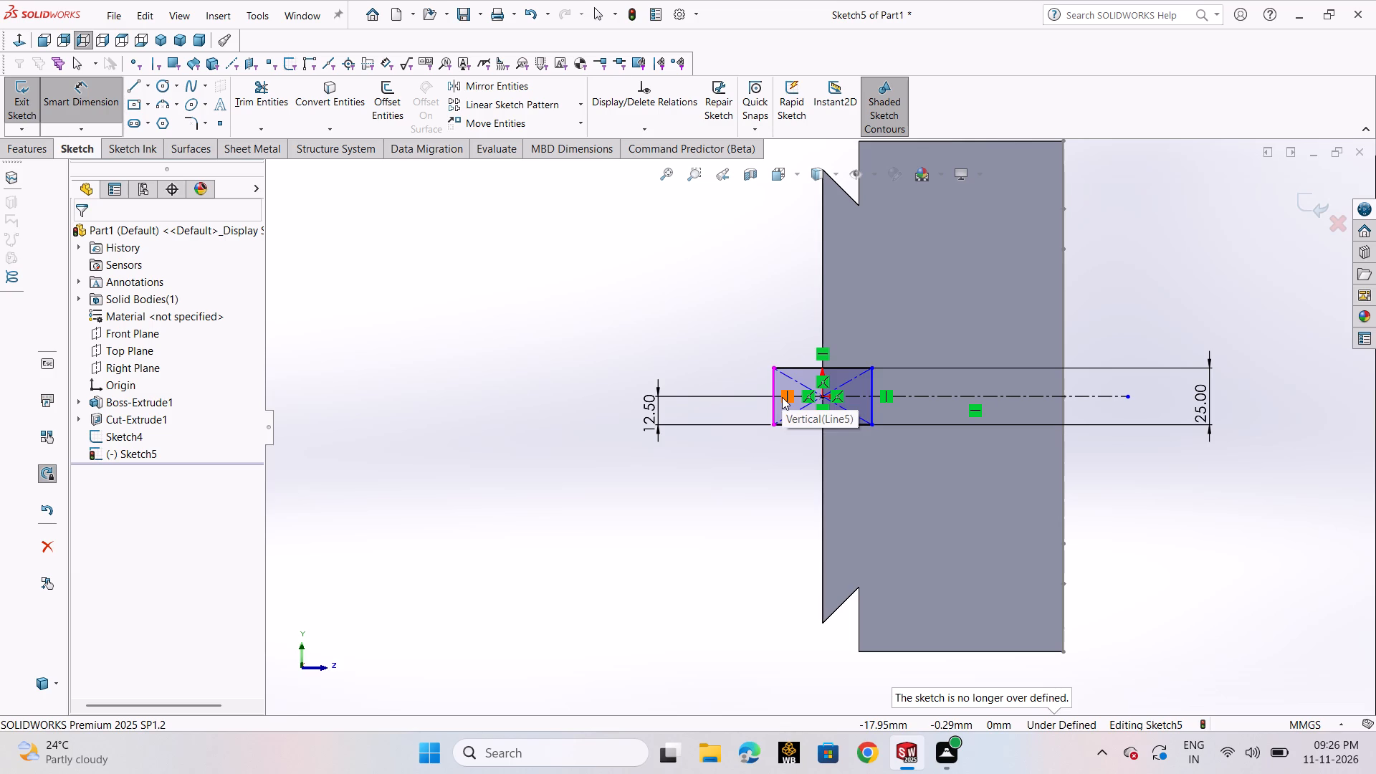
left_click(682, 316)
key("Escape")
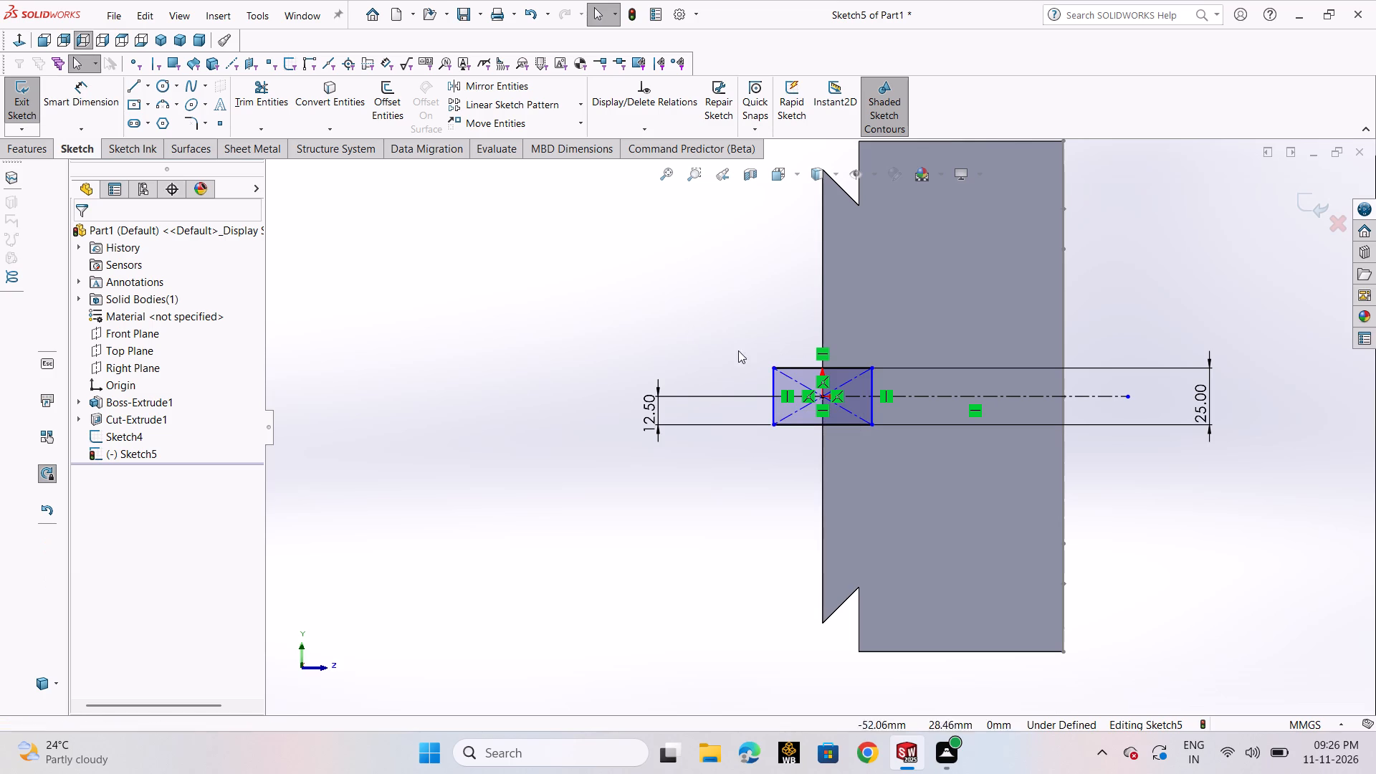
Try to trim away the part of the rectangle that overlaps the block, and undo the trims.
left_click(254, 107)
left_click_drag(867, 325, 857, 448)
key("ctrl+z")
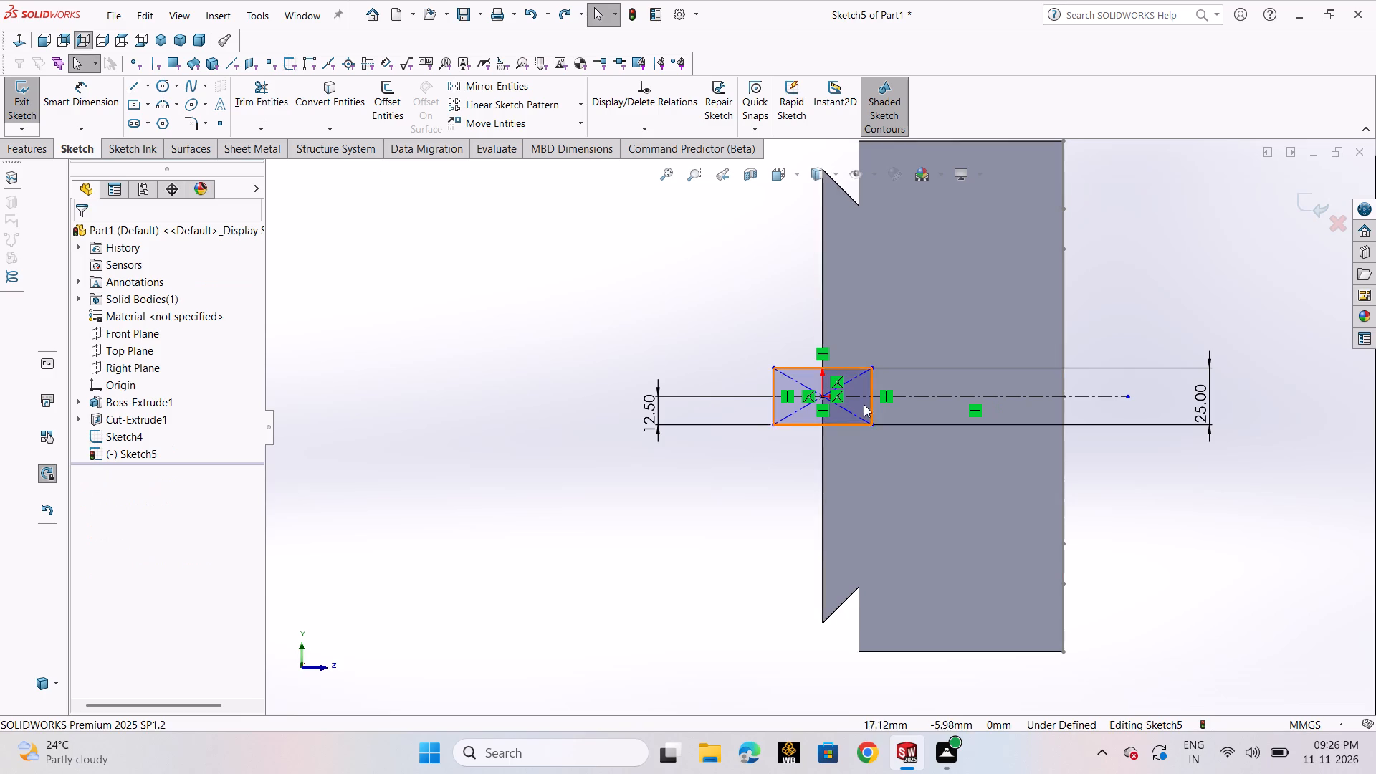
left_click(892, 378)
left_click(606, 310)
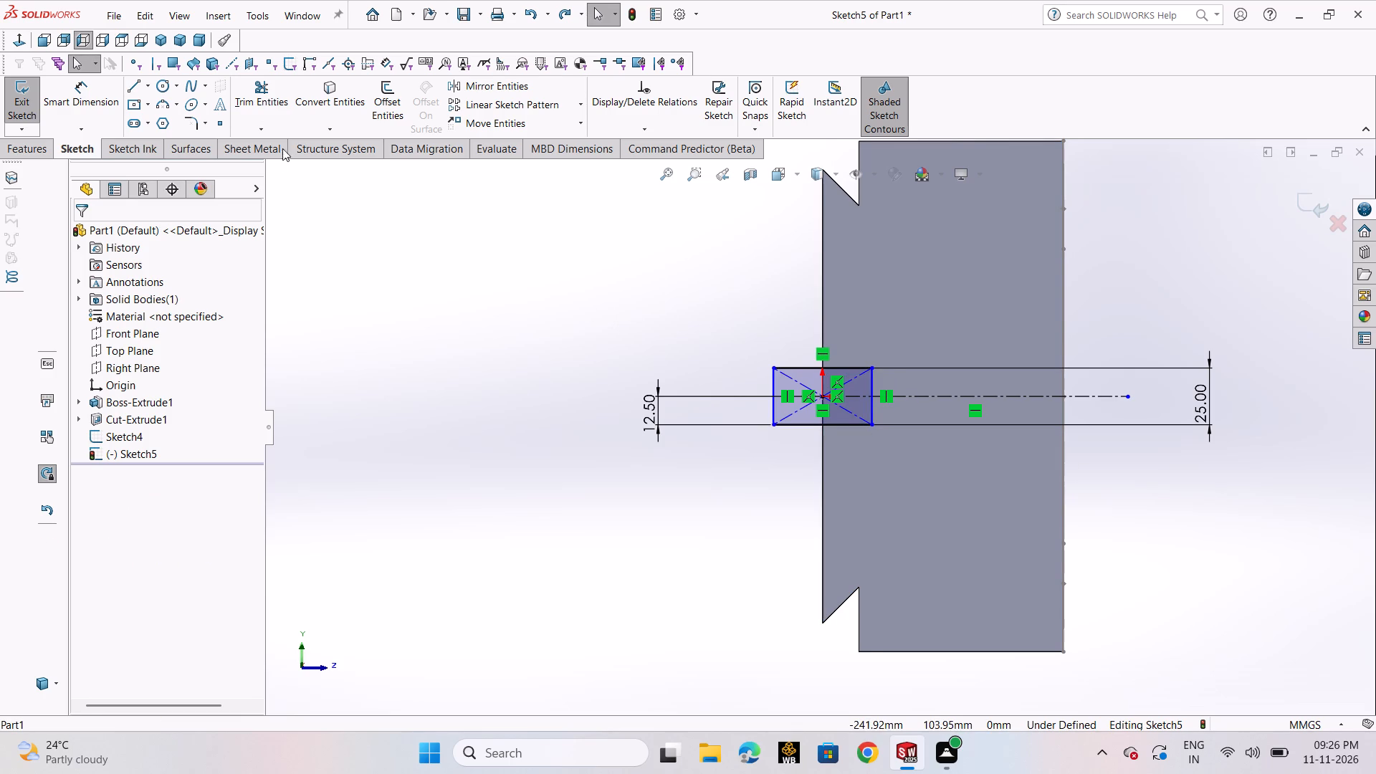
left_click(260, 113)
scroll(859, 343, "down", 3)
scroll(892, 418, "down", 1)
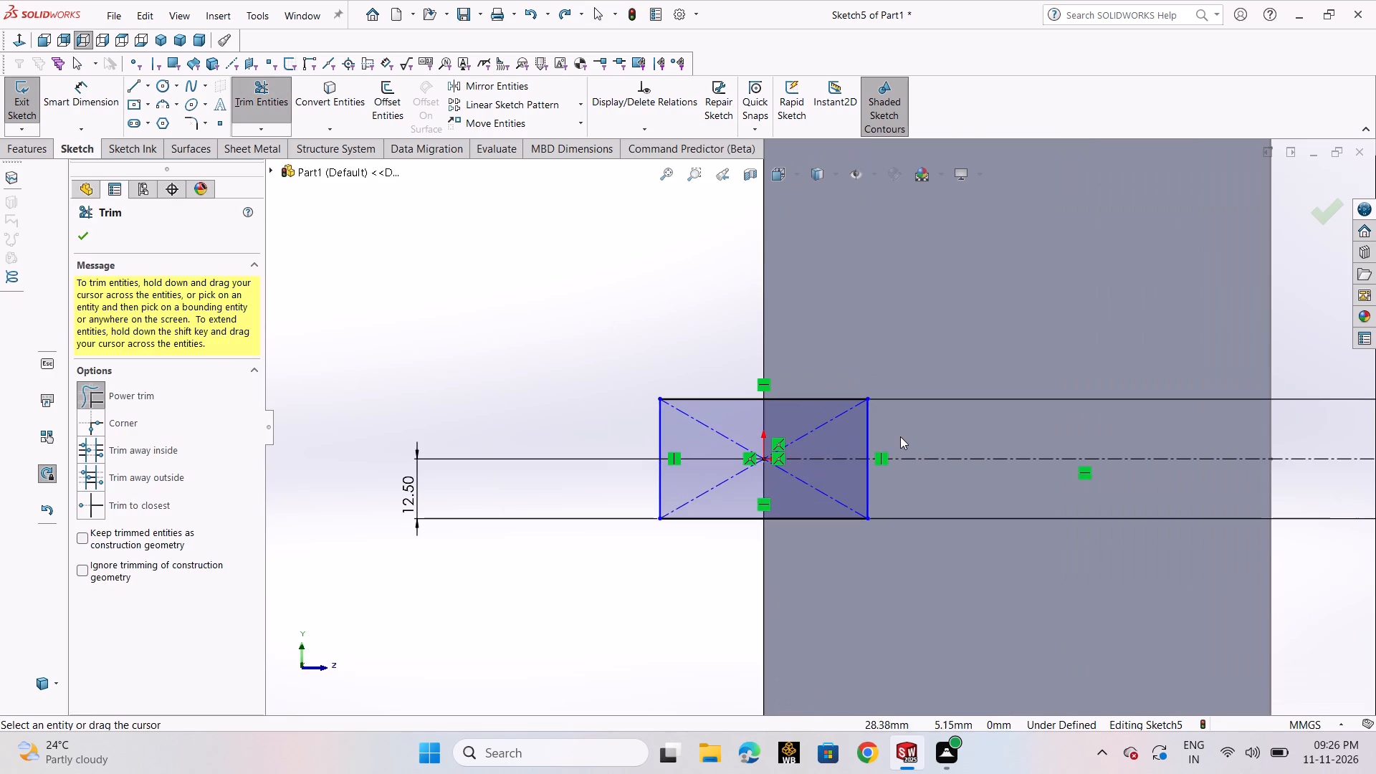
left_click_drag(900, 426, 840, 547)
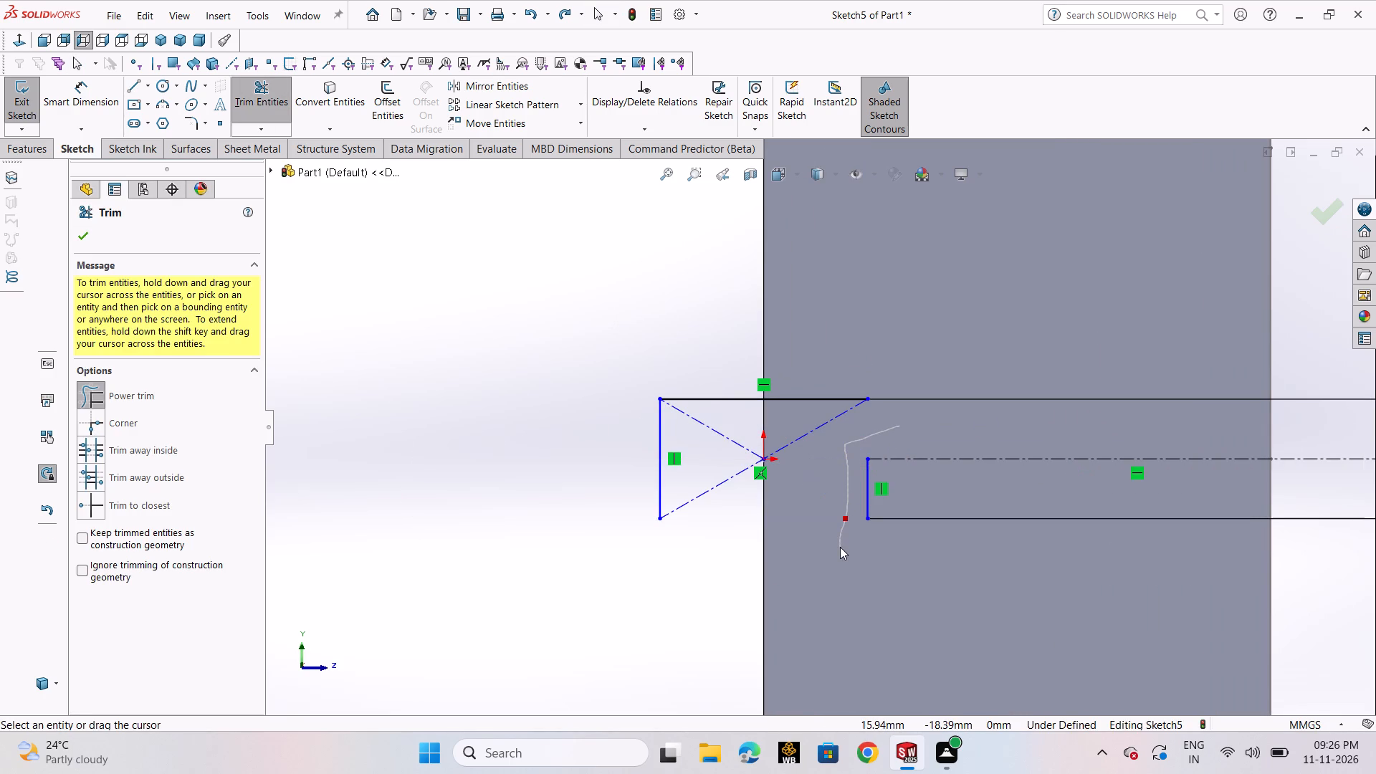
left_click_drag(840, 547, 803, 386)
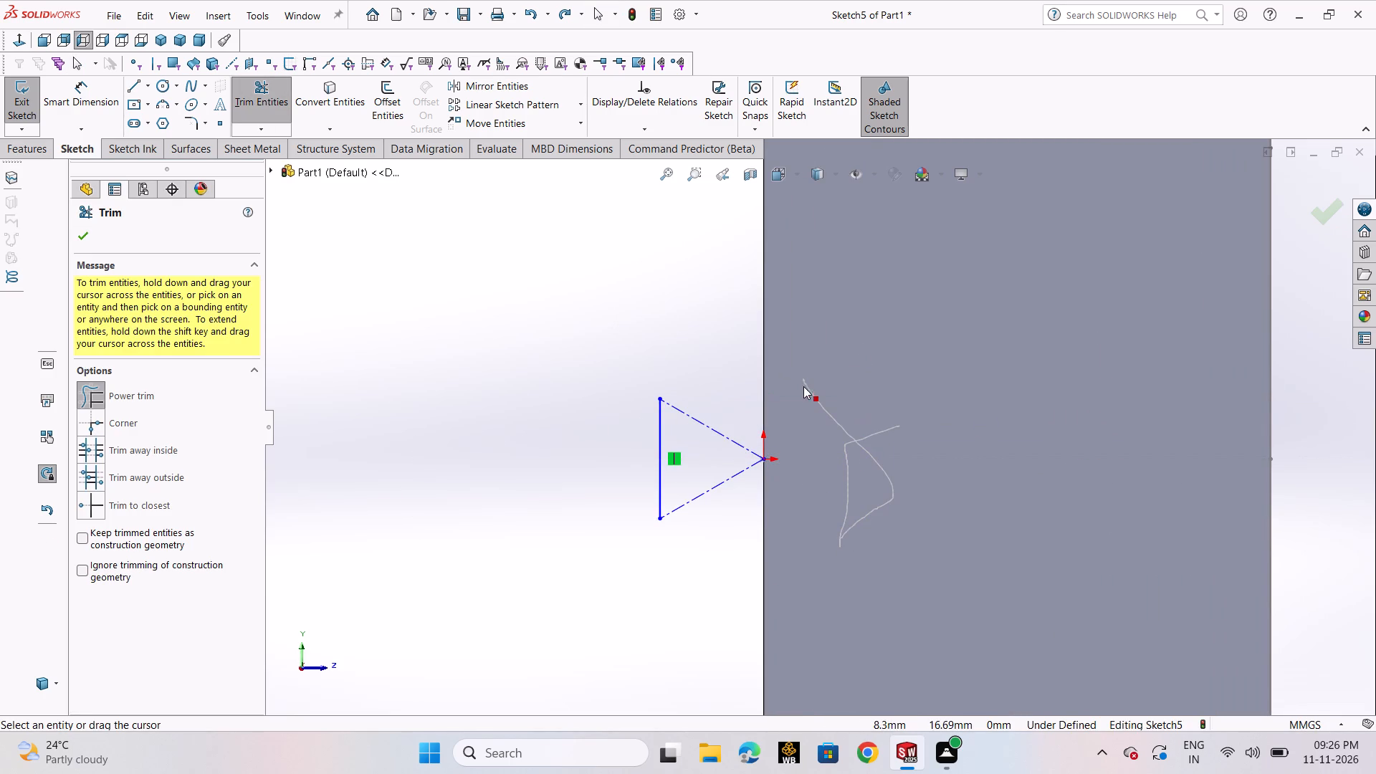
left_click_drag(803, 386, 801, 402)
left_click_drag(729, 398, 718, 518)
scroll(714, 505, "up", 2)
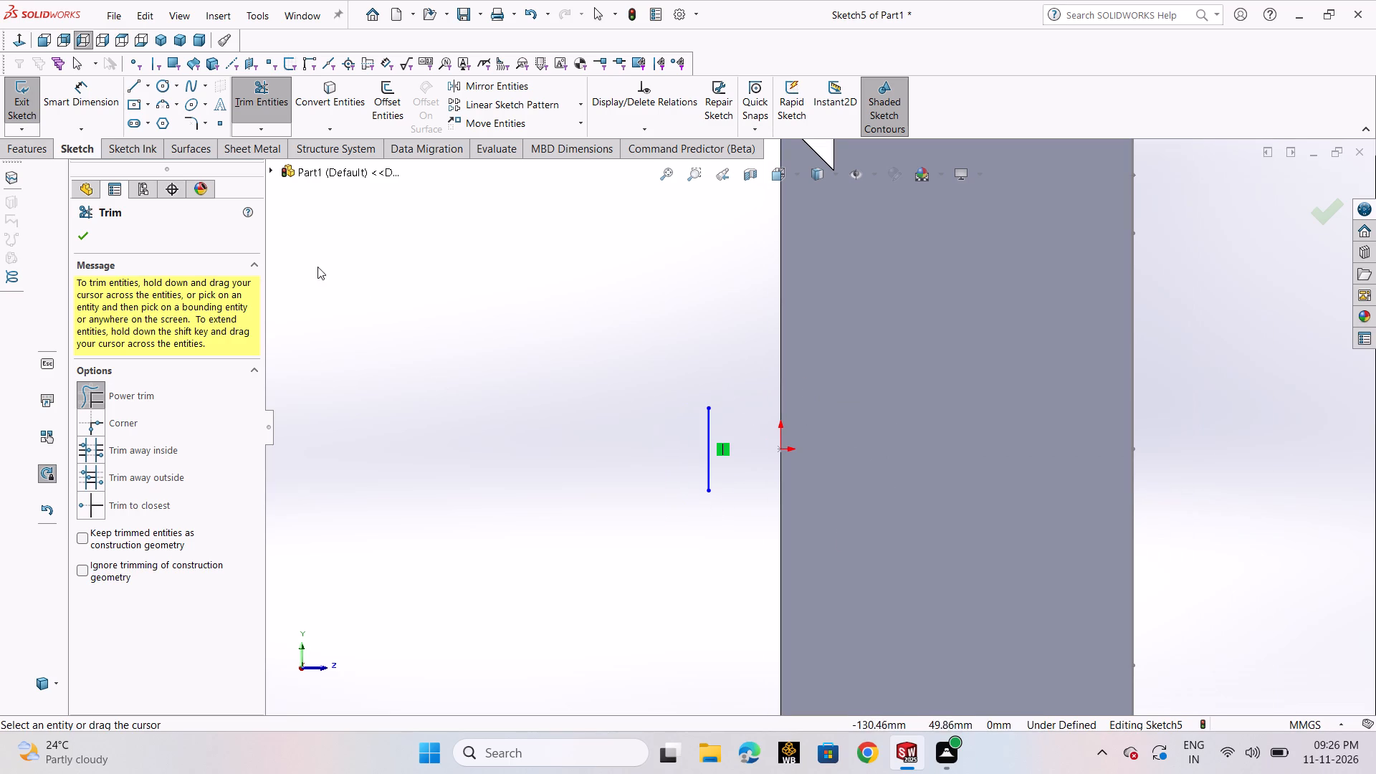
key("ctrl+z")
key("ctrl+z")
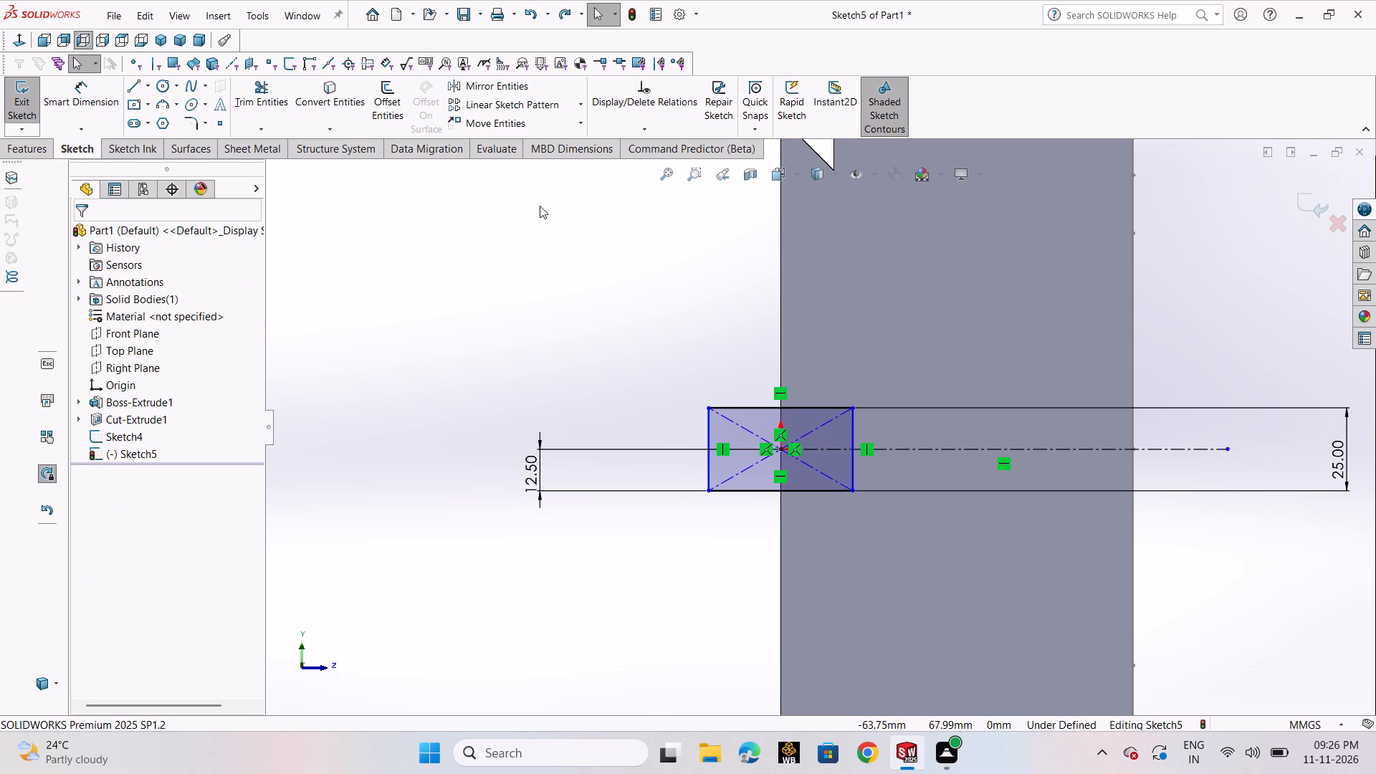
Convert the block's vertical dovetail-side edge into a sketch line with Convert Entities.
left_click(314, 107)
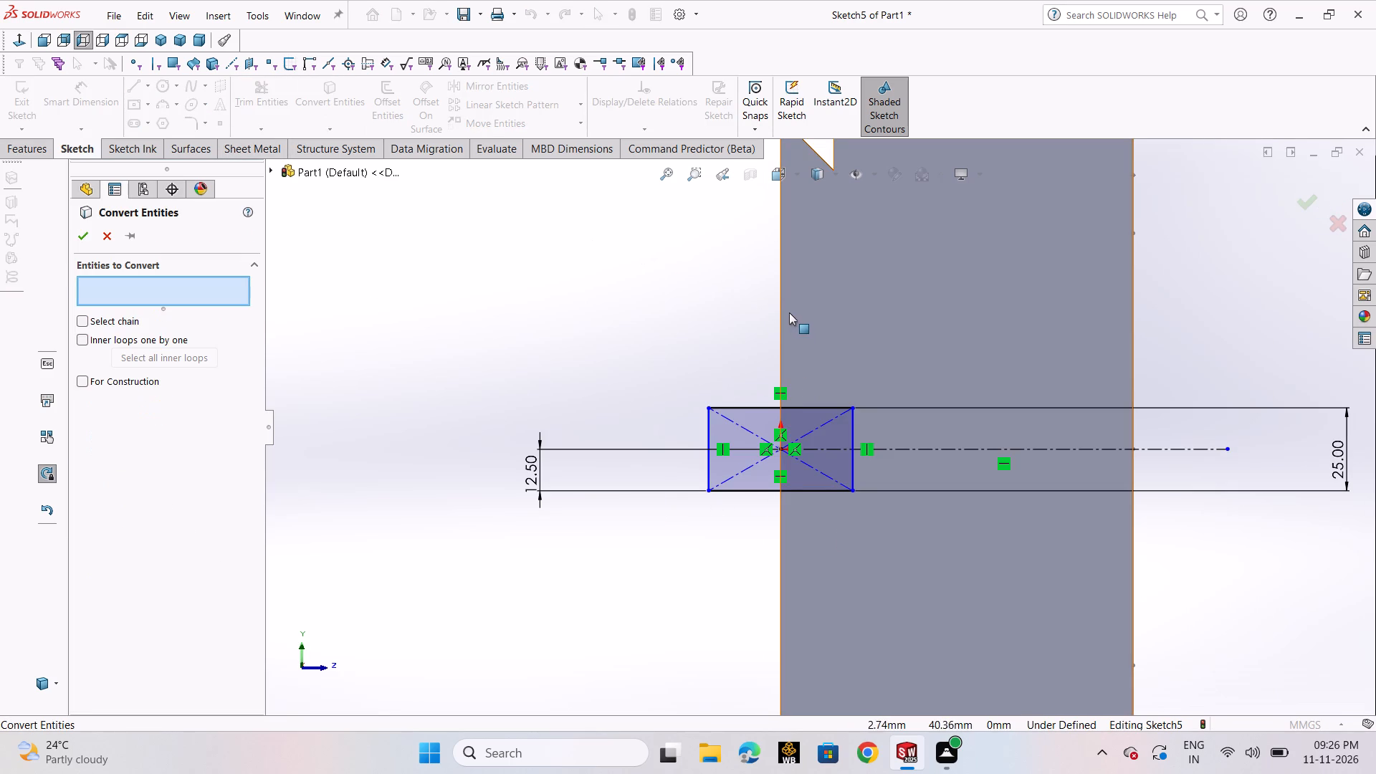
left_click(780, 297)
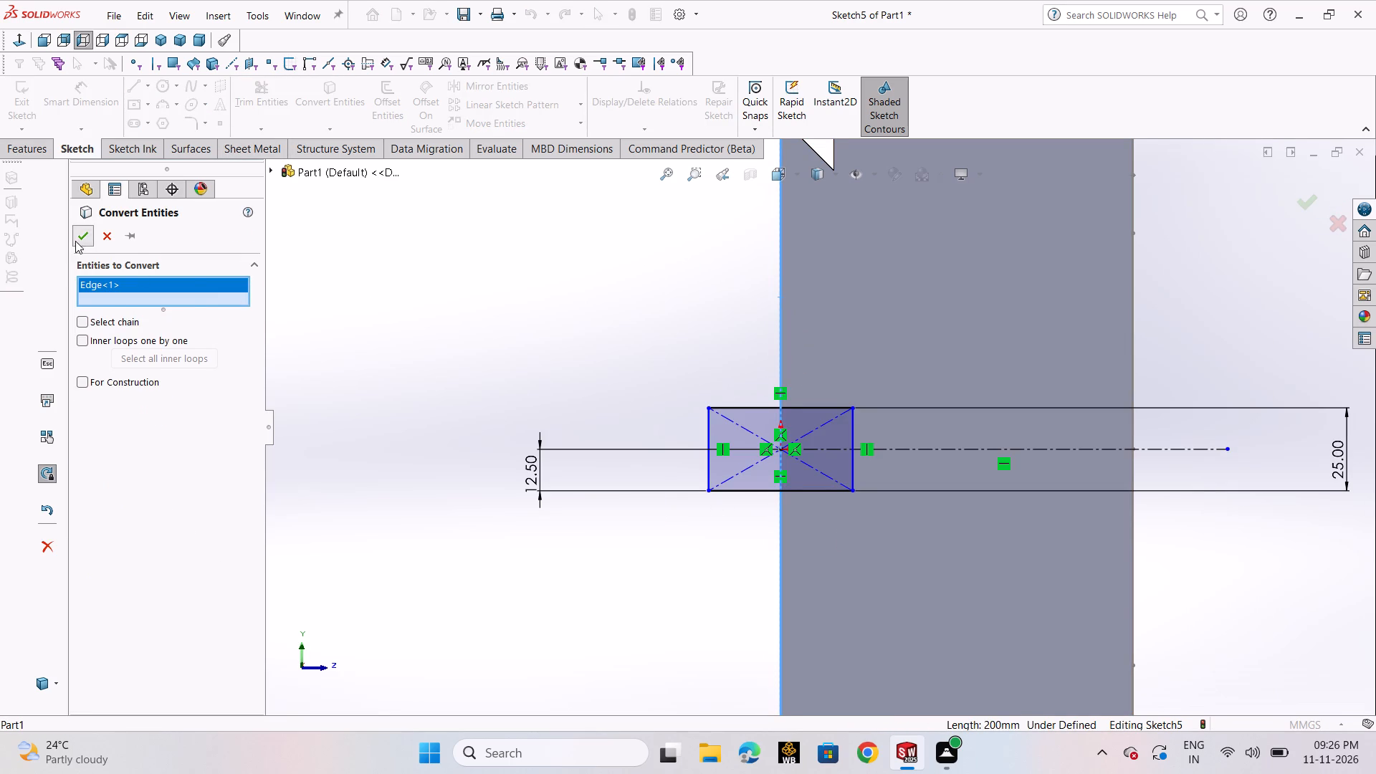
left_click(75, 241)
left_click(431, 300)
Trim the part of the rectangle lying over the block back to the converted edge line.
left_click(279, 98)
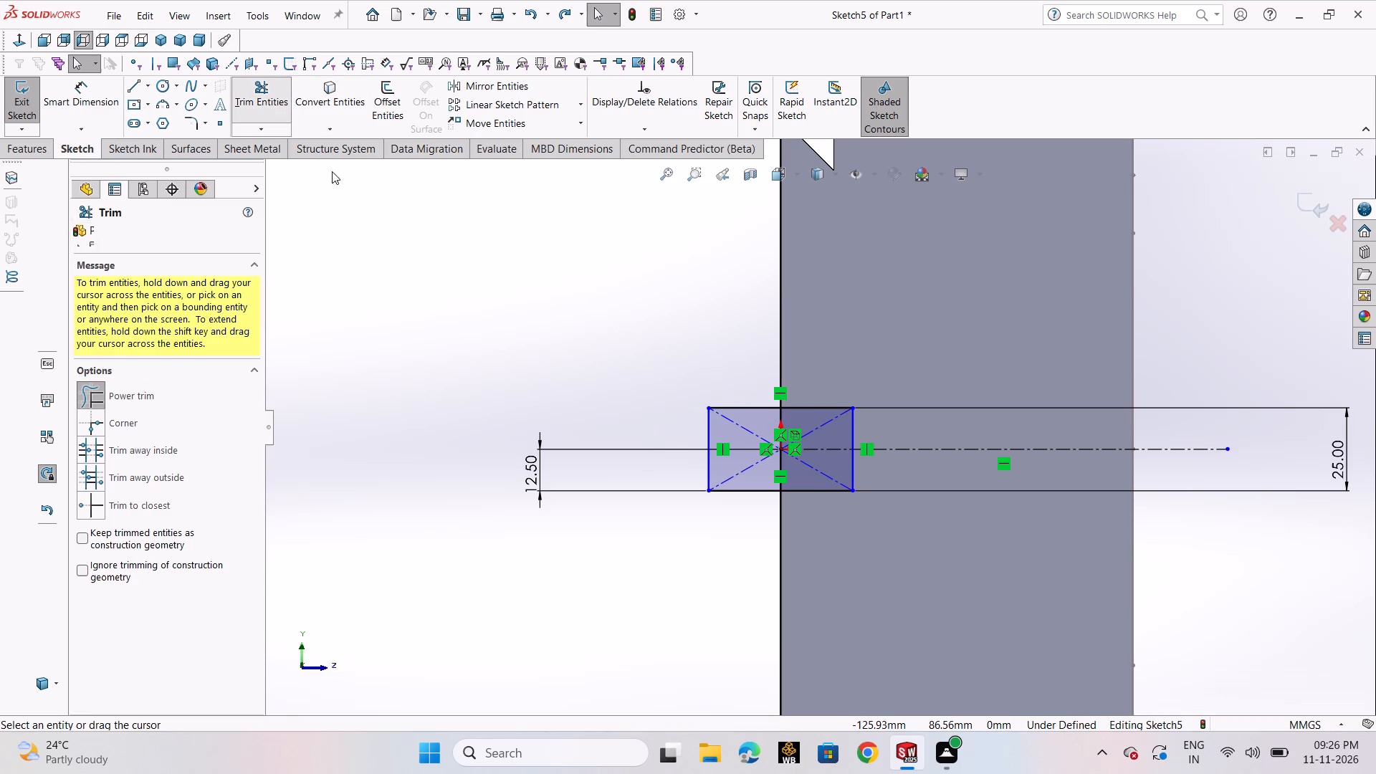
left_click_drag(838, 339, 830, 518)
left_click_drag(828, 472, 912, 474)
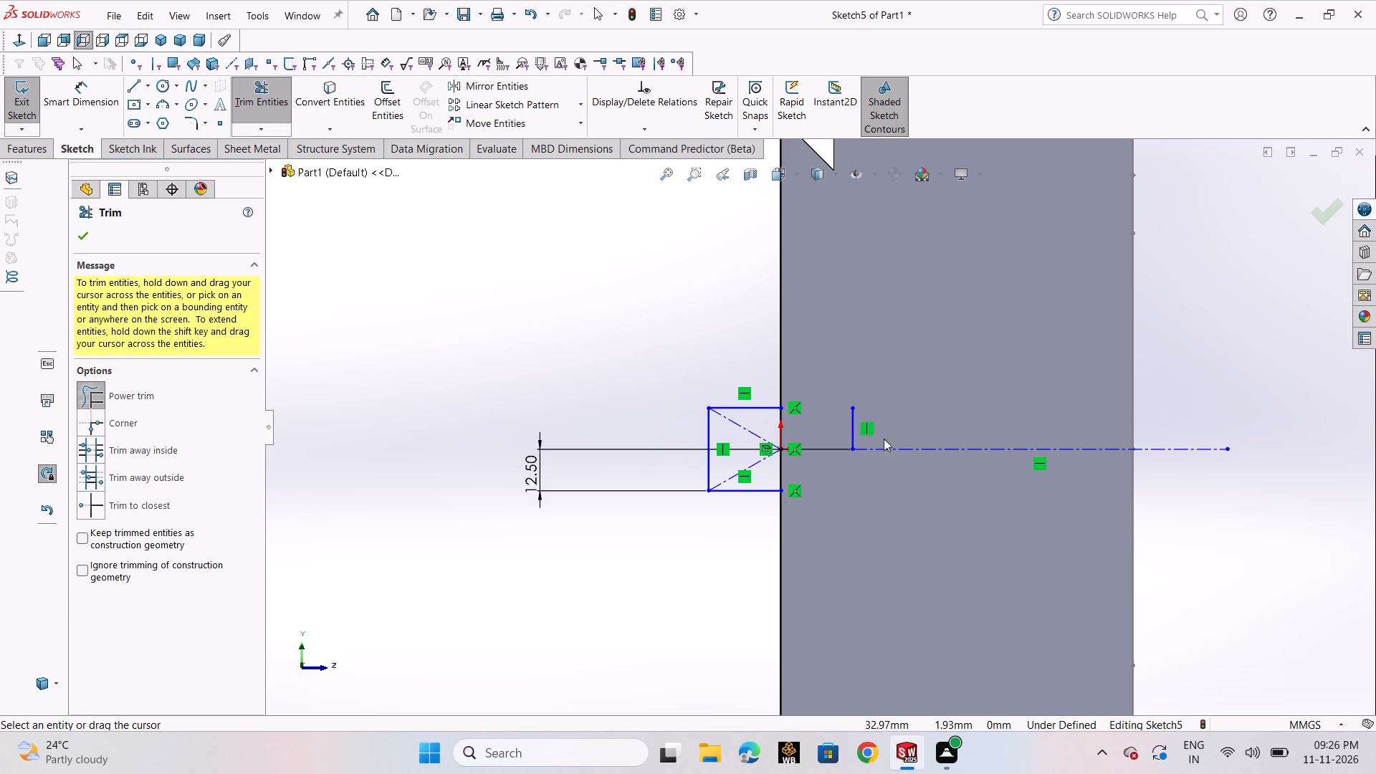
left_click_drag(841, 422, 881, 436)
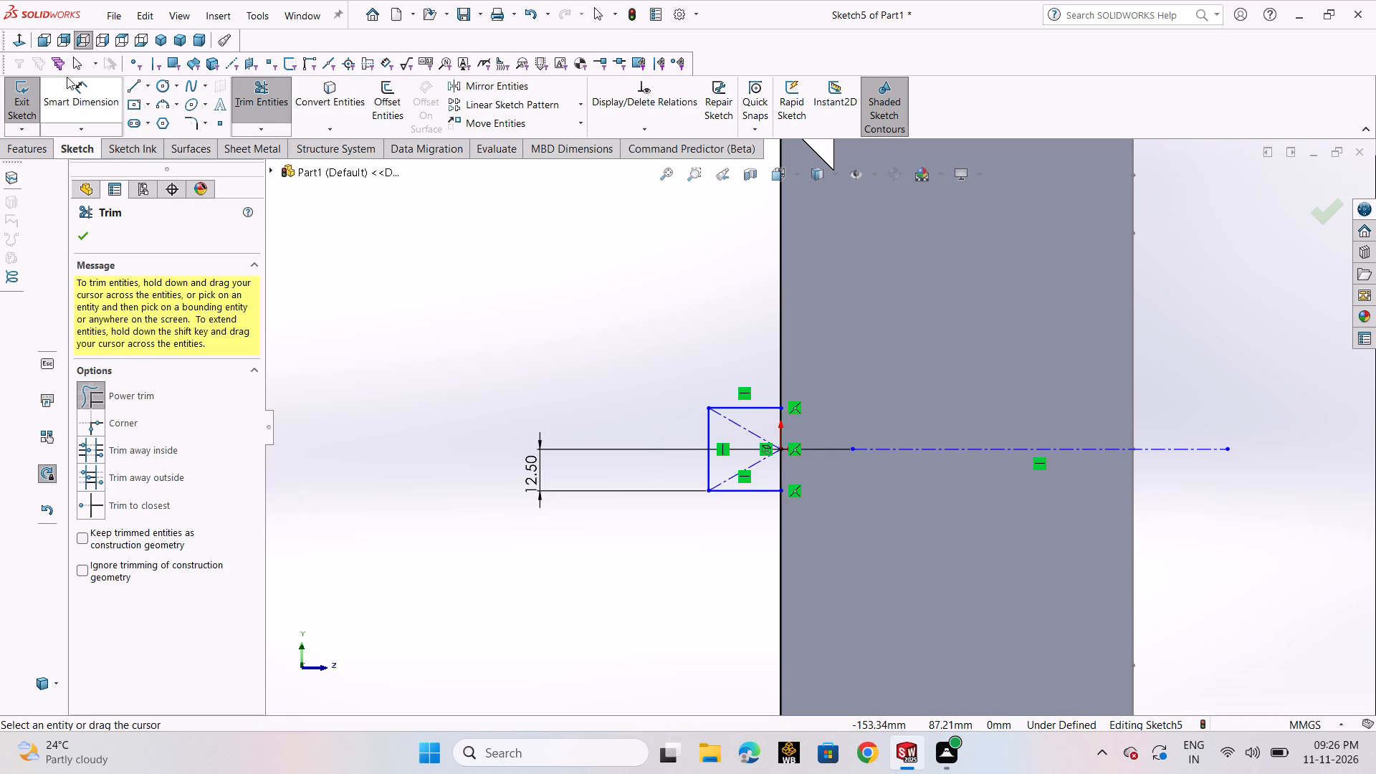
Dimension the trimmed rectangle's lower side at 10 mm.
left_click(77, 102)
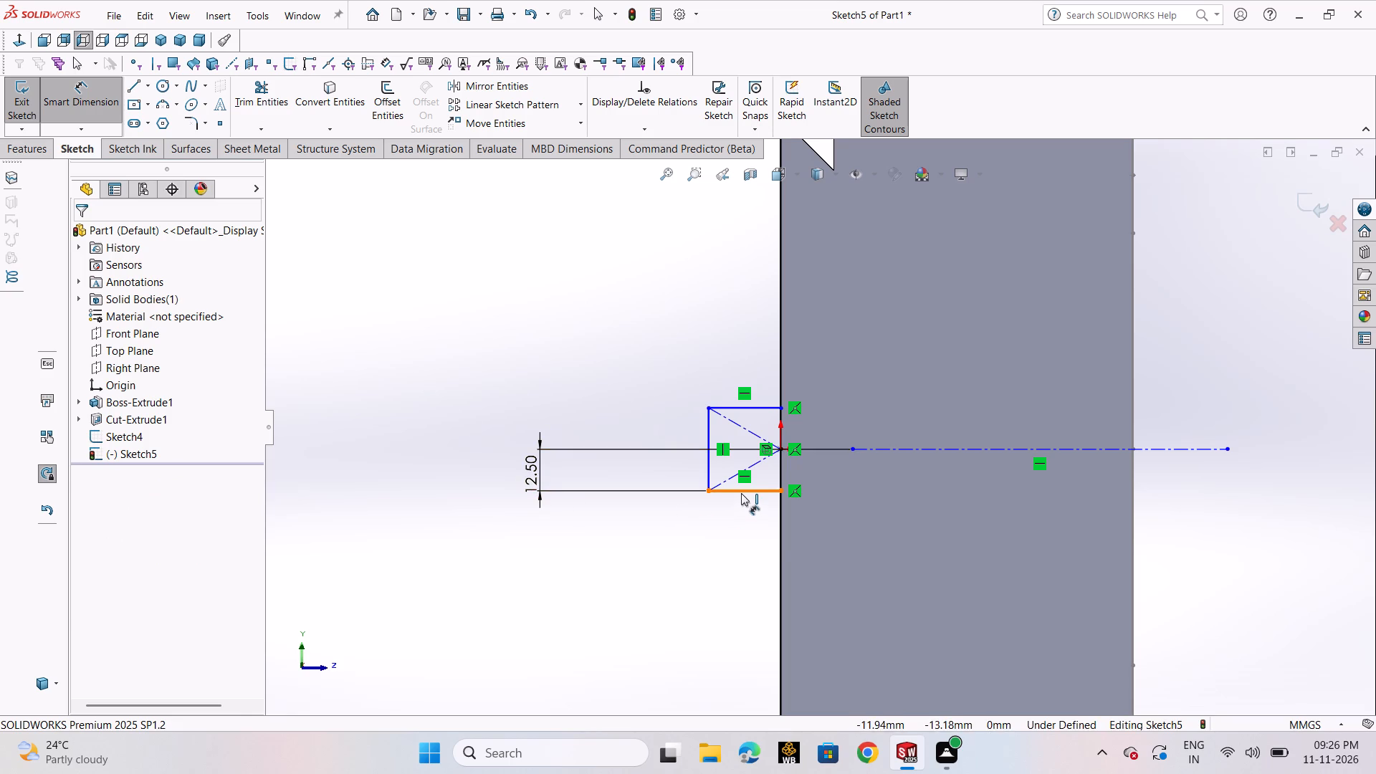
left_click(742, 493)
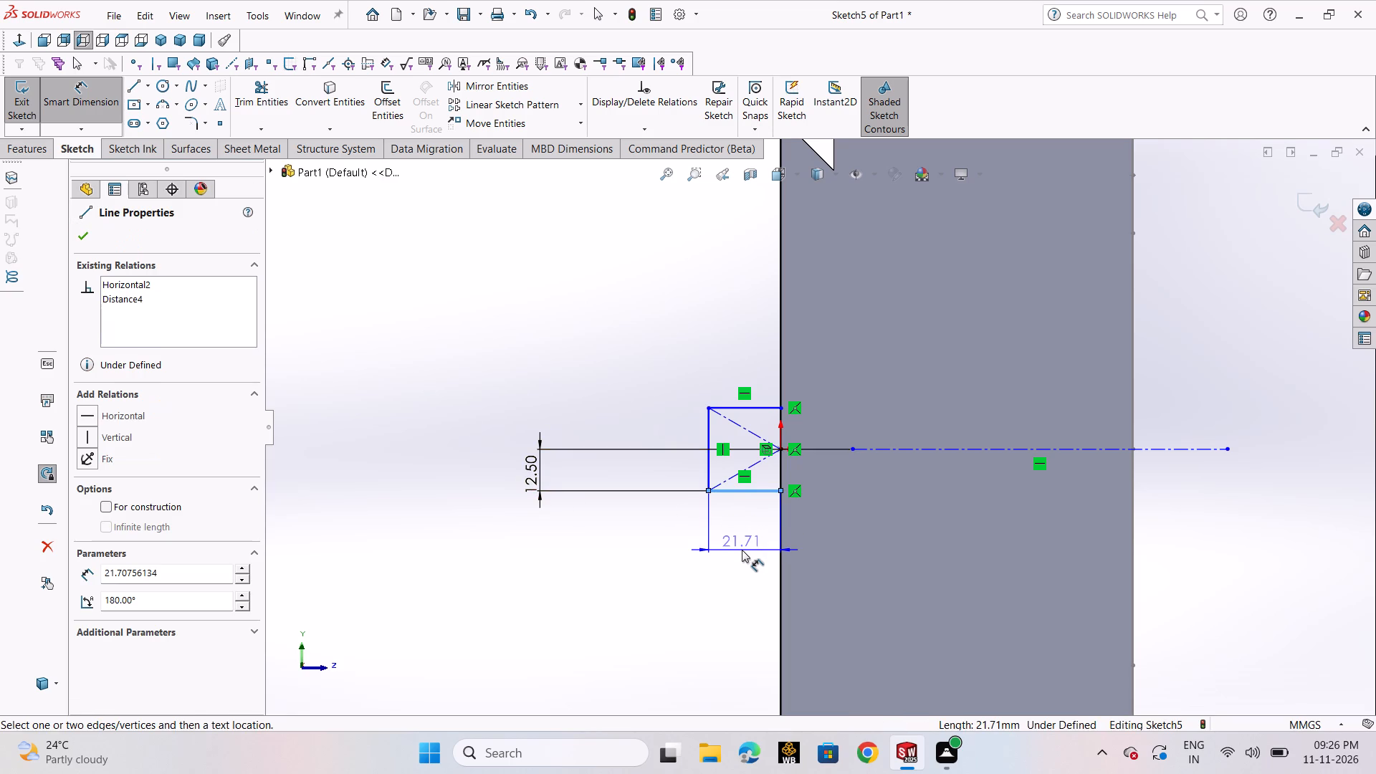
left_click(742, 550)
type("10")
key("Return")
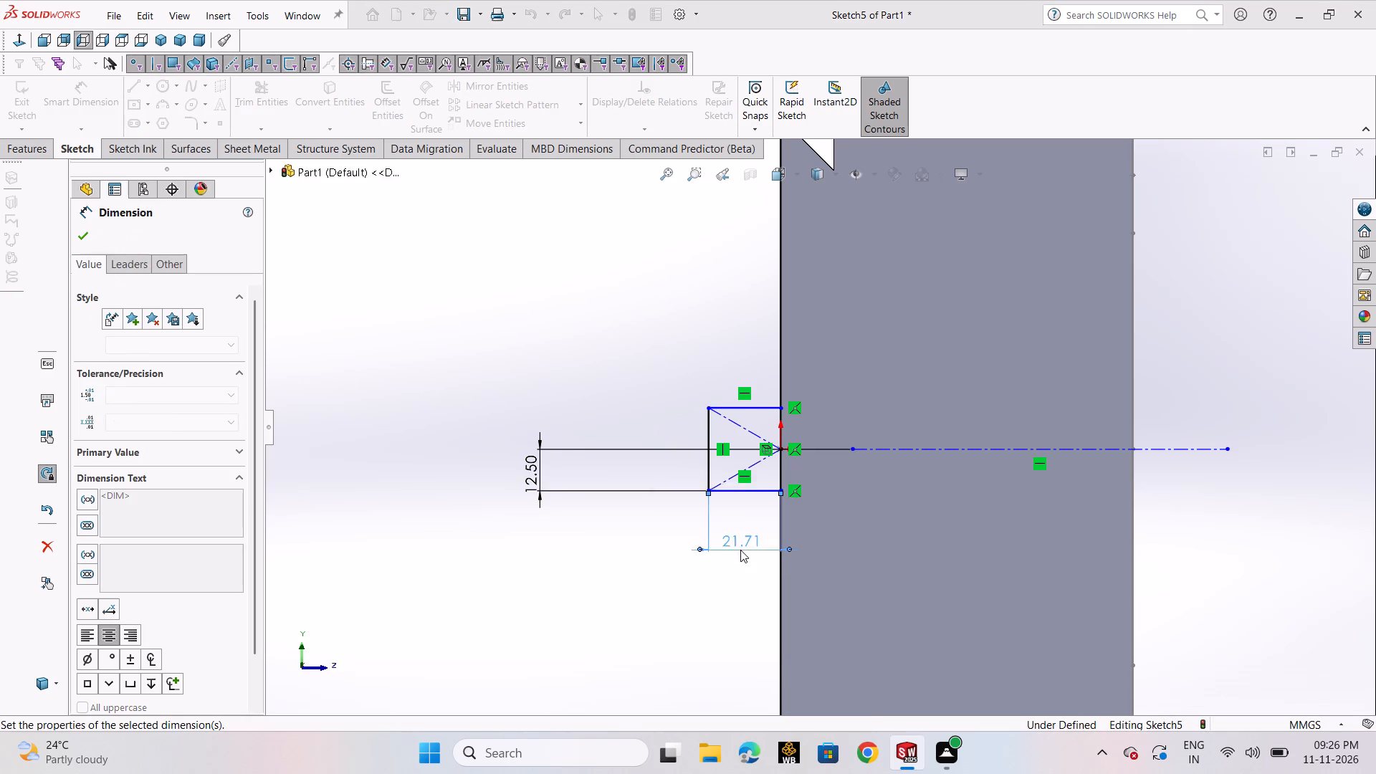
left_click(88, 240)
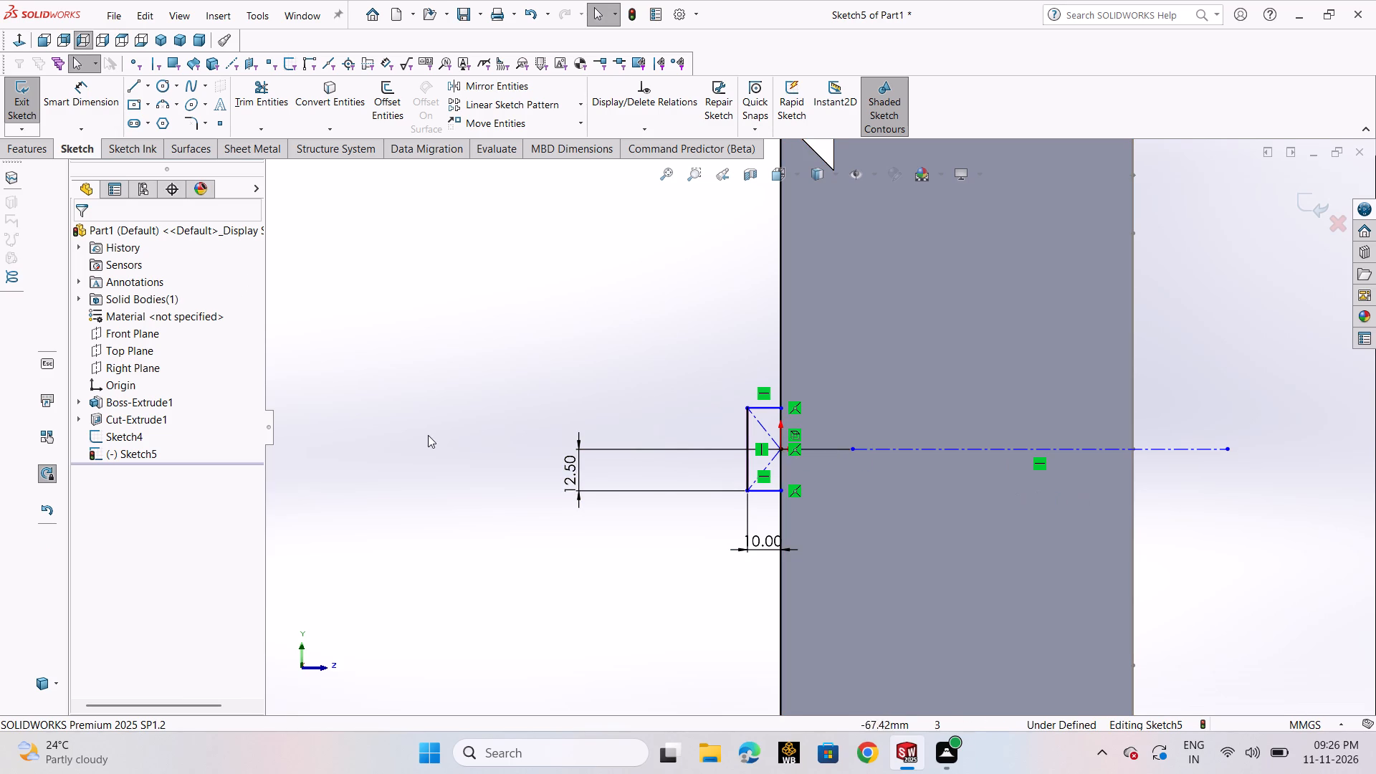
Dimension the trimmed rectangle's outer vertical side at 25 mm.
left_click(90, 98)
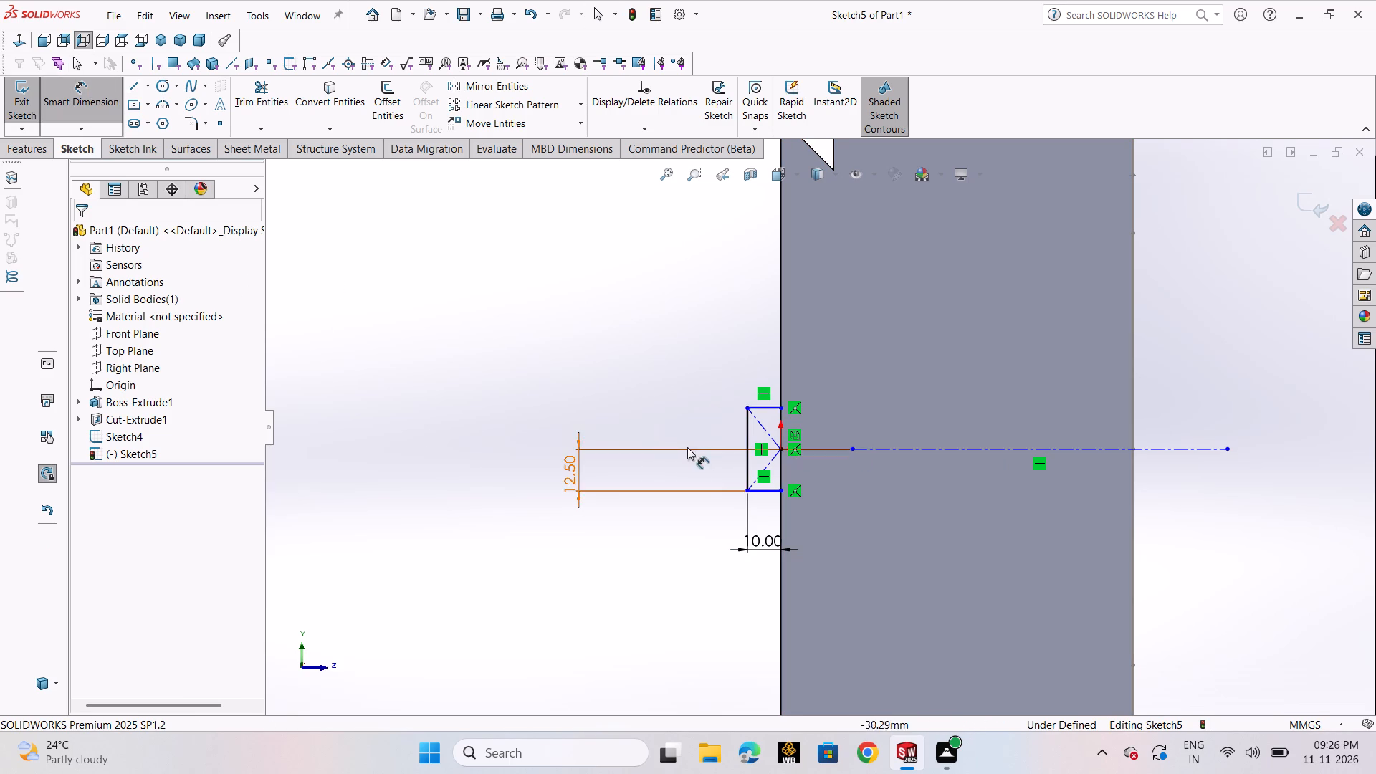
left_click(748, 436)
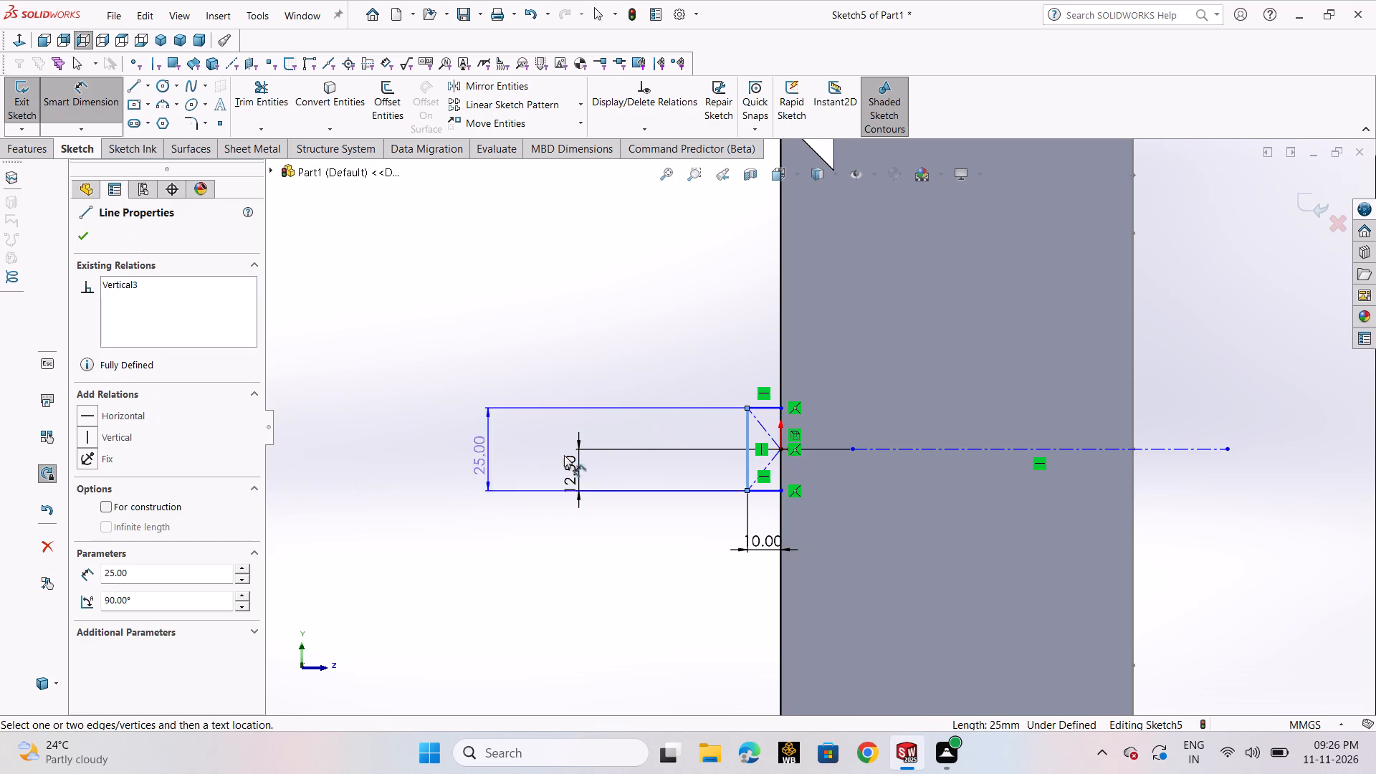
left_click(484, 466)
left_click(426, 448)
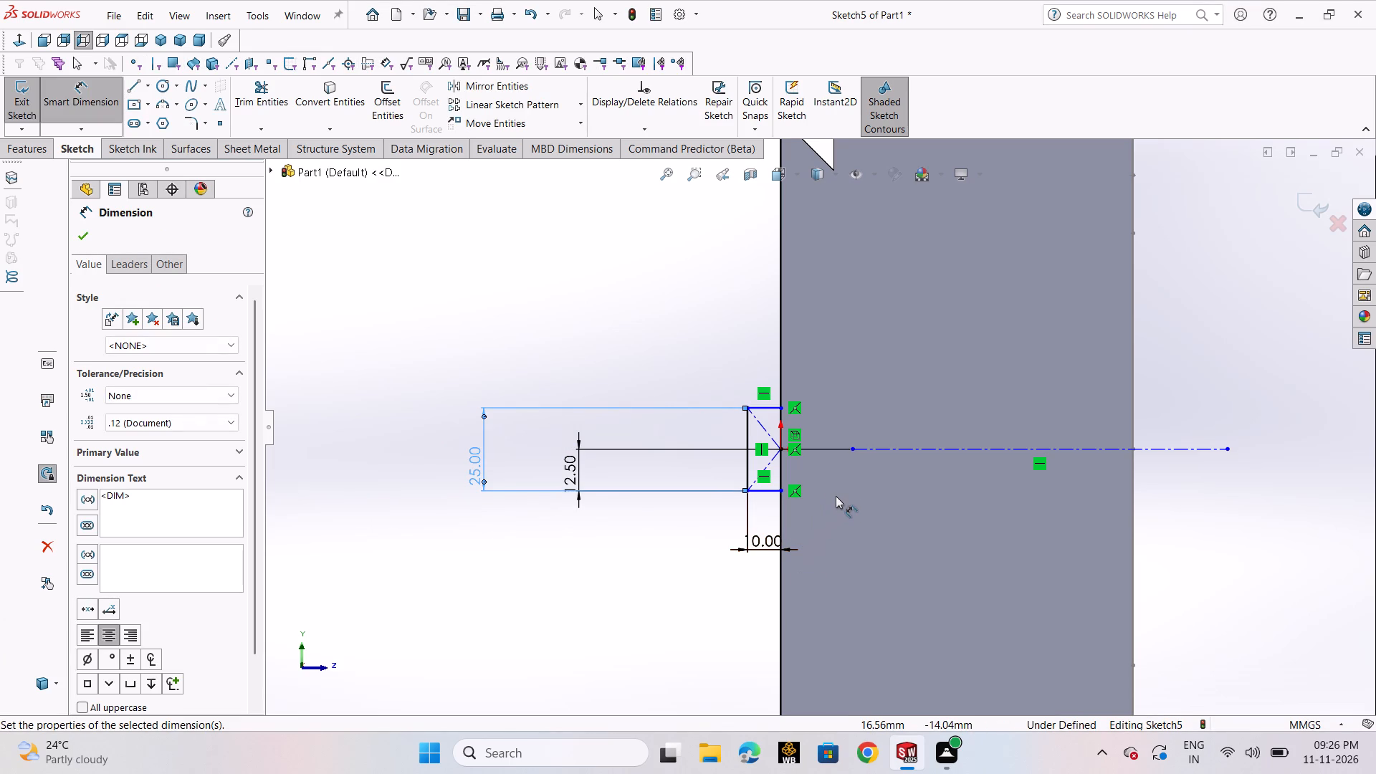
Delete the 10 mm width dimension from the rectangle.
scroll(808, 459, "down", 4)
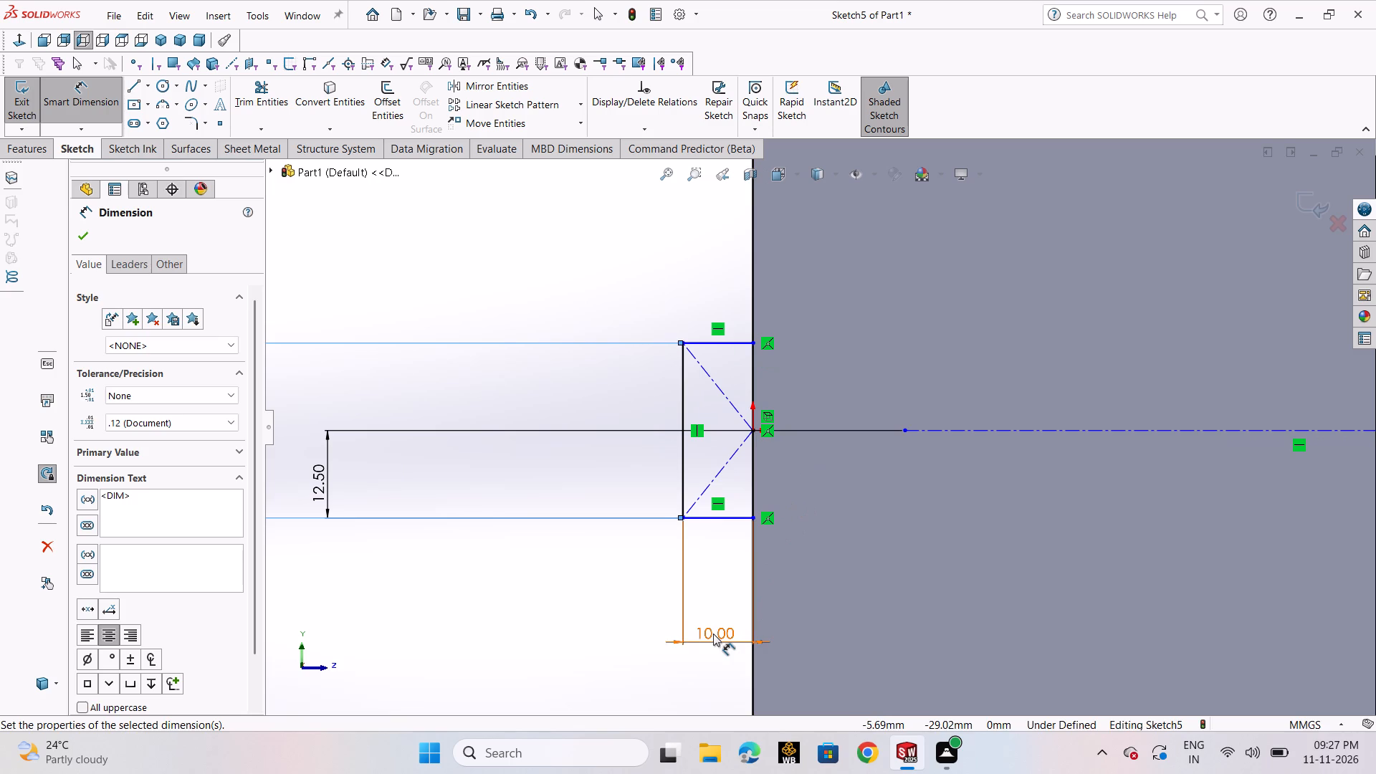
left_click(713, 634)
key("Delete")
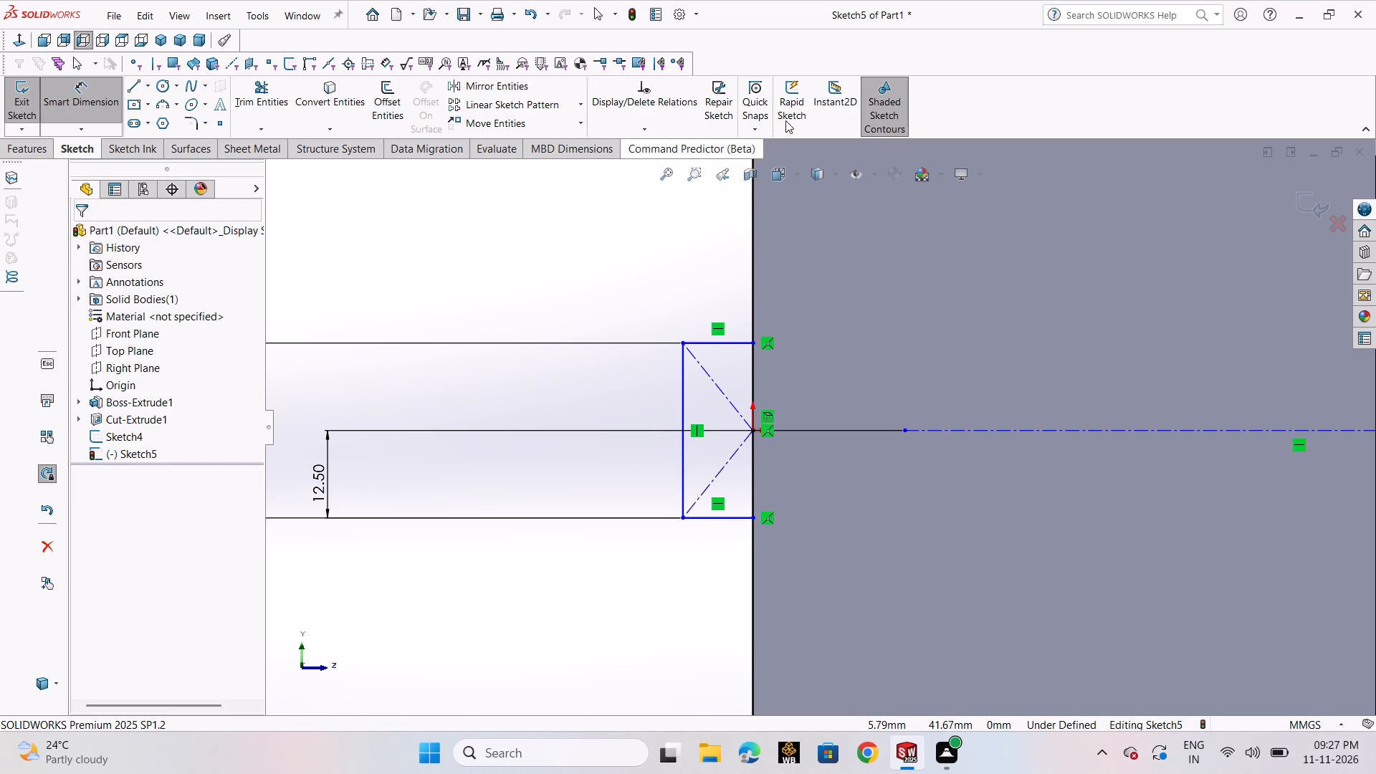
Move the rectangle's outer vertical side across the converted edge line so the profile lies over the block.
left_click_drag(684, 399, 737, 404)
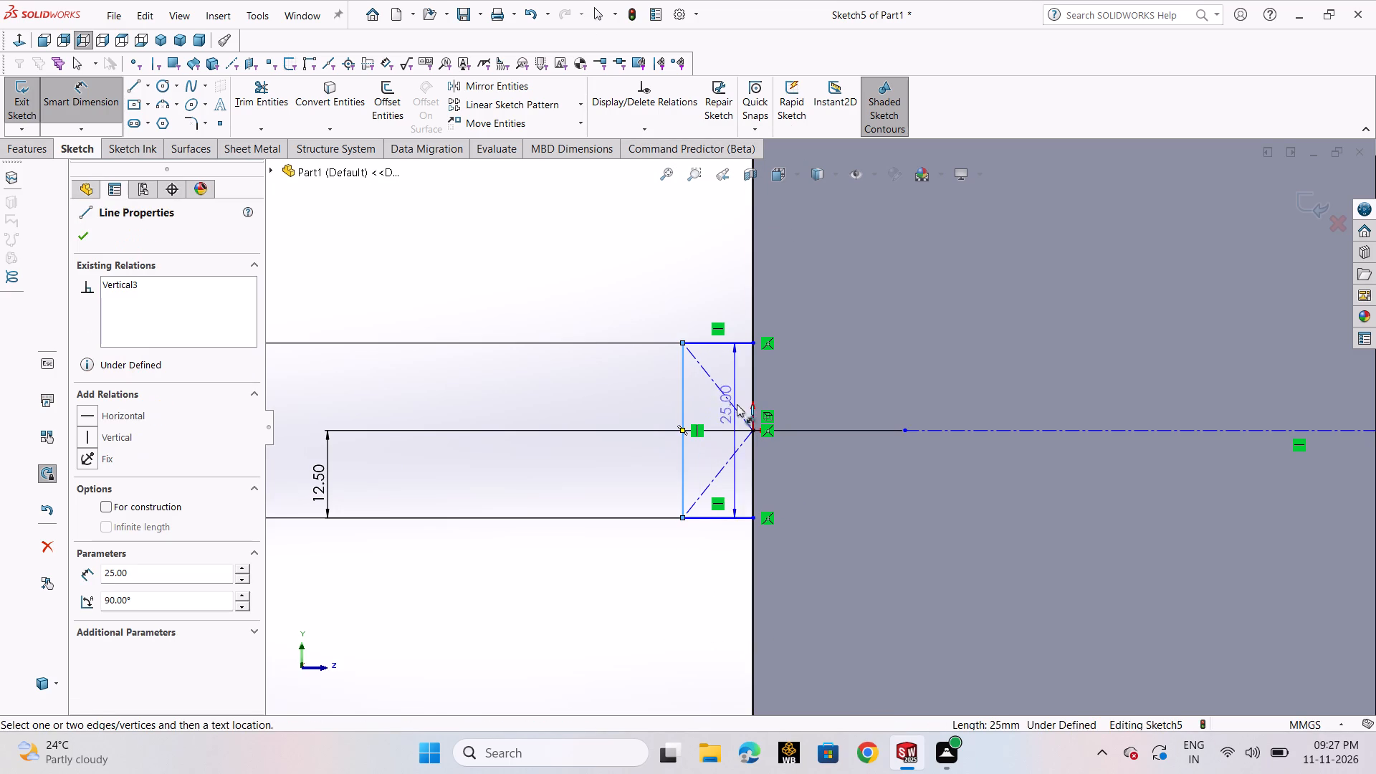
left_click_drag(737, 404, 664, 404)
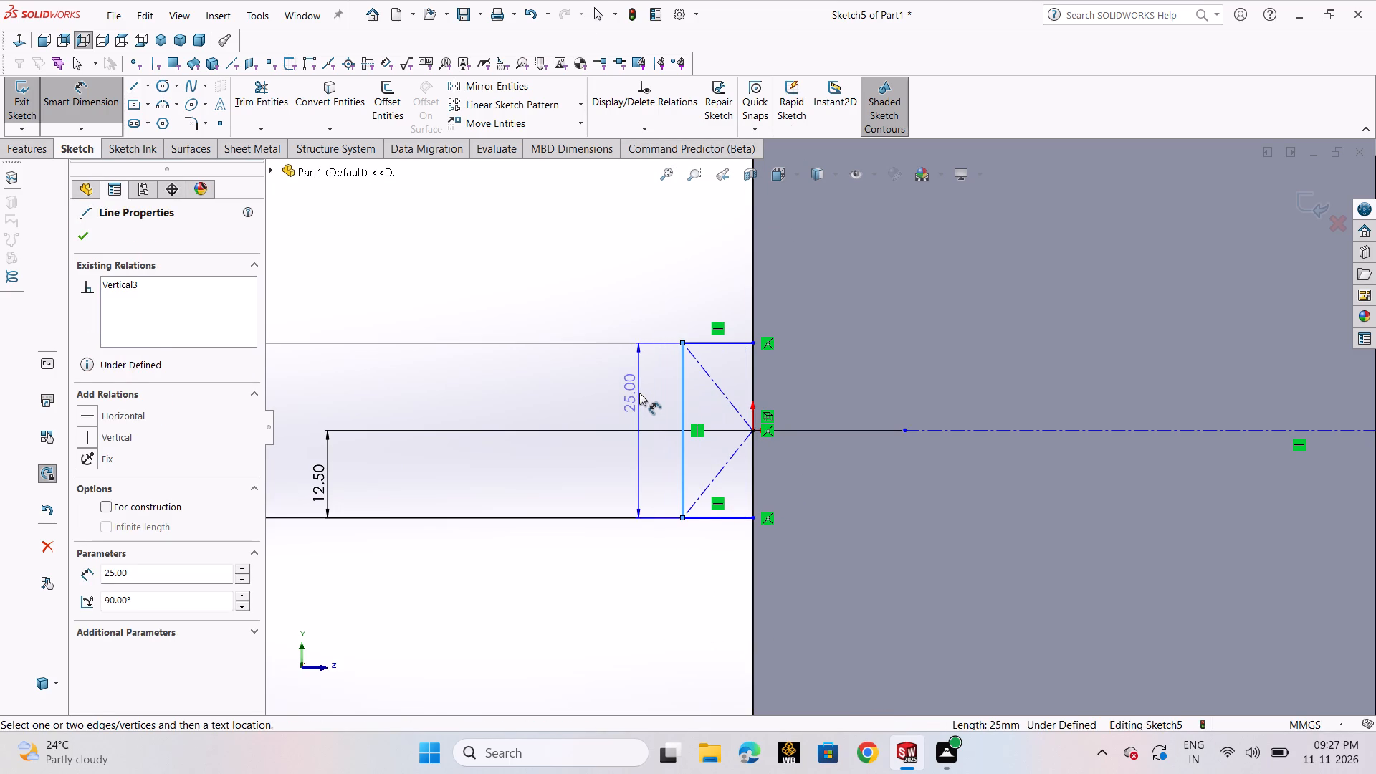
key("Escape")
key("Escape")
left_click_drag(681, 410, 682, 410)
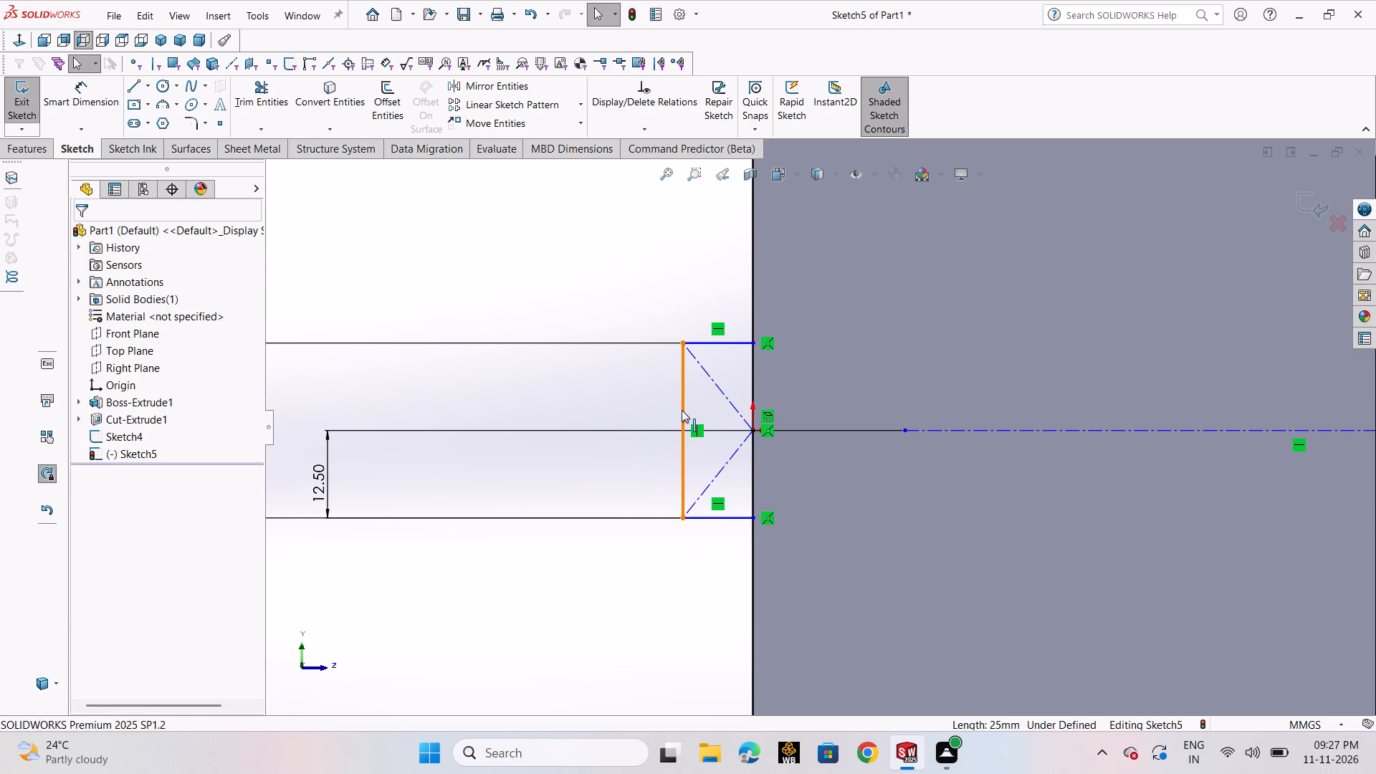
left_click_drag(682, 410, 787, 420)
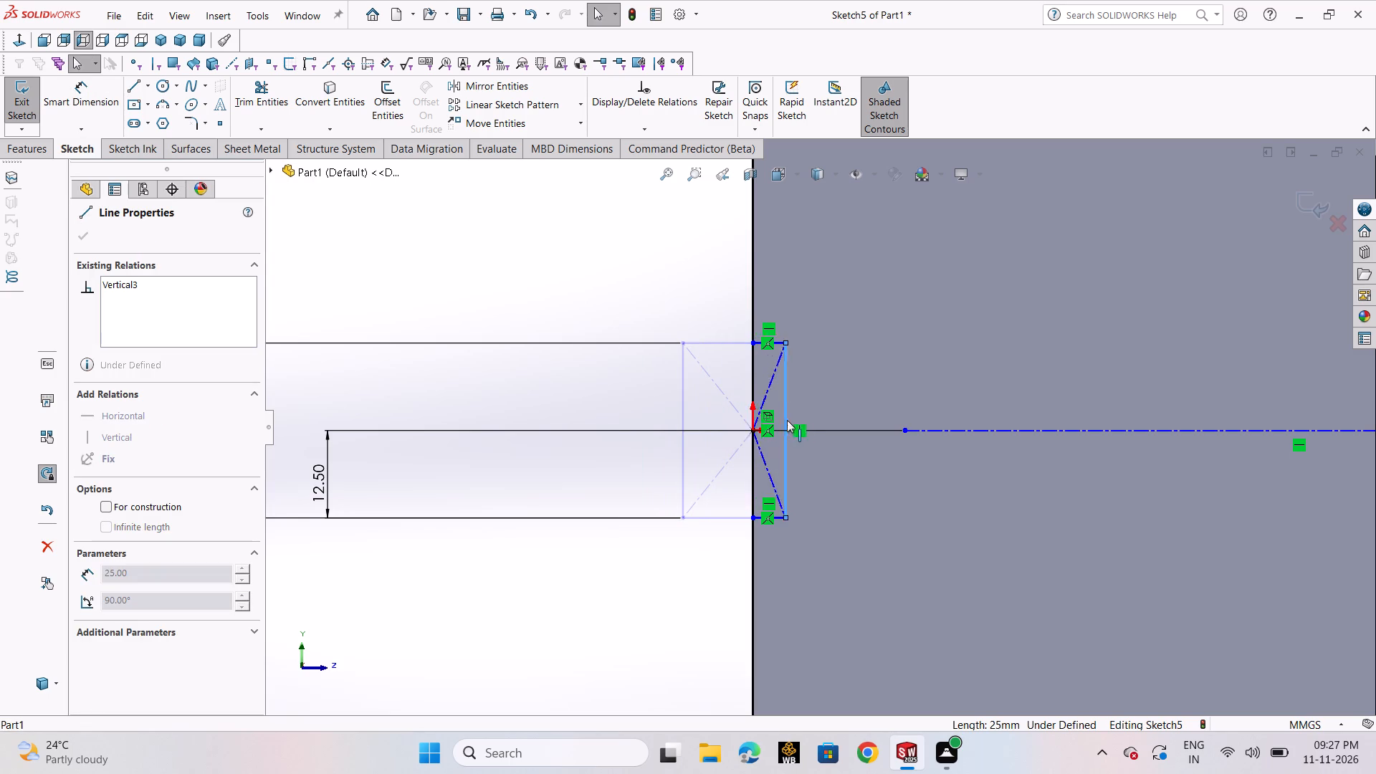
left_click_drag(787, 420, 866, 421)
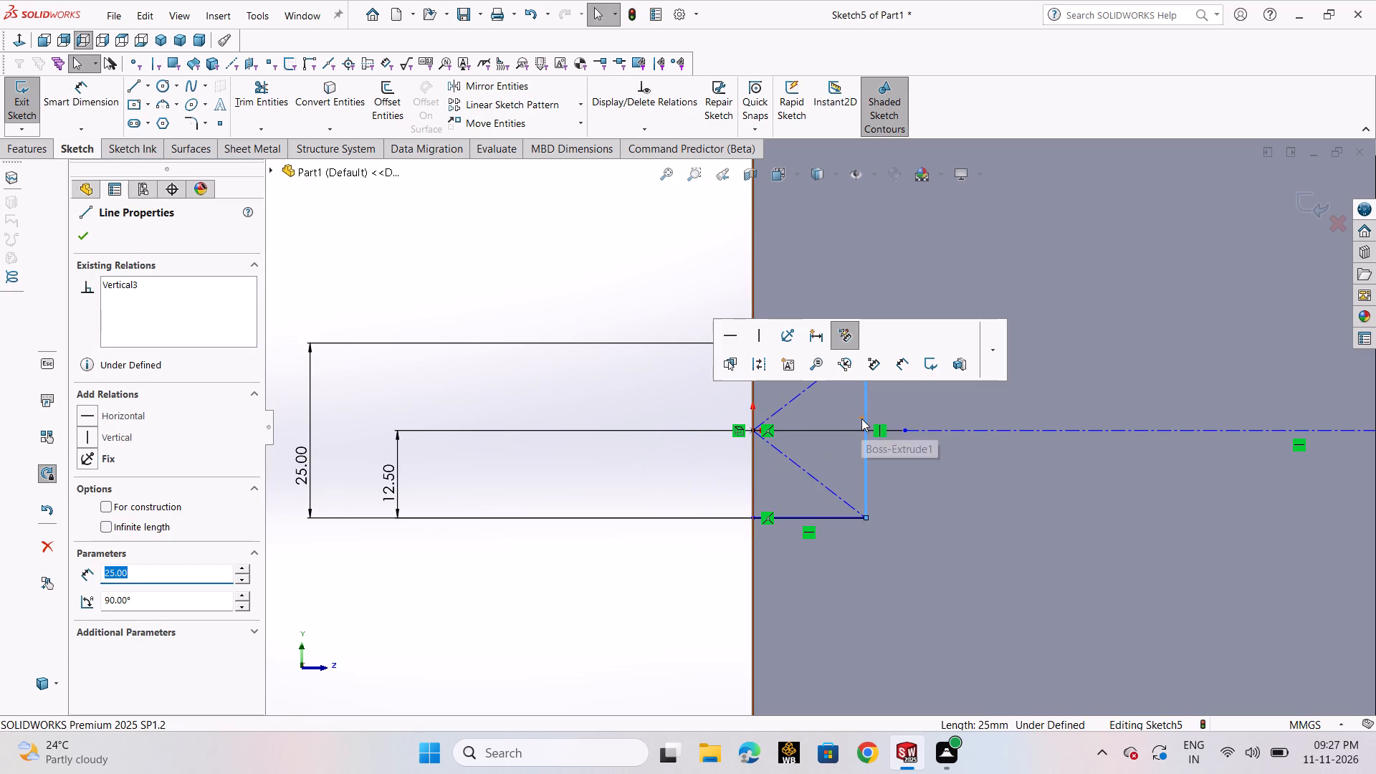
Delete all the rectangle's remaining lines together with their dimensions, keeping the horizontal centerline and the converted edge line.
scroll(594, 396, "up", 3)
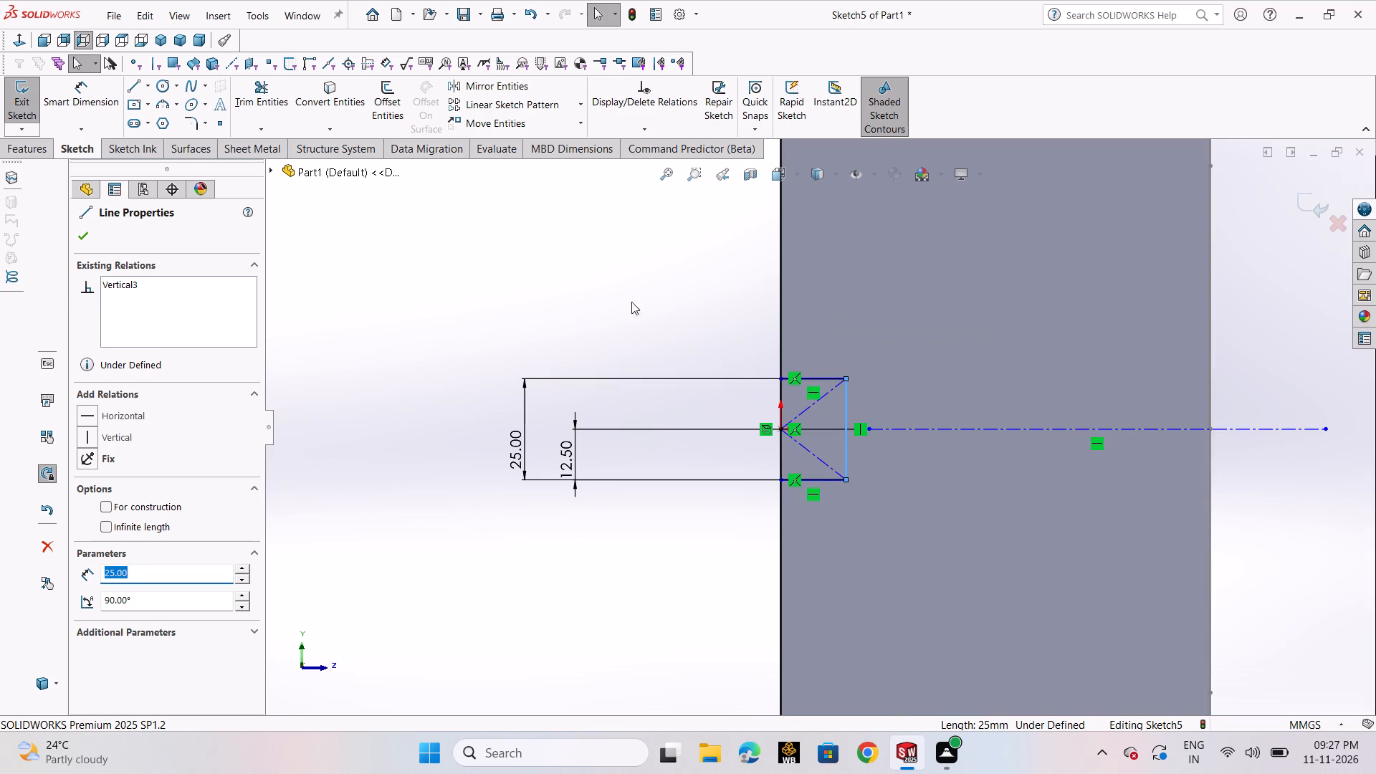
left_click_drag(629, 293, 914, 556)
key("Delete")
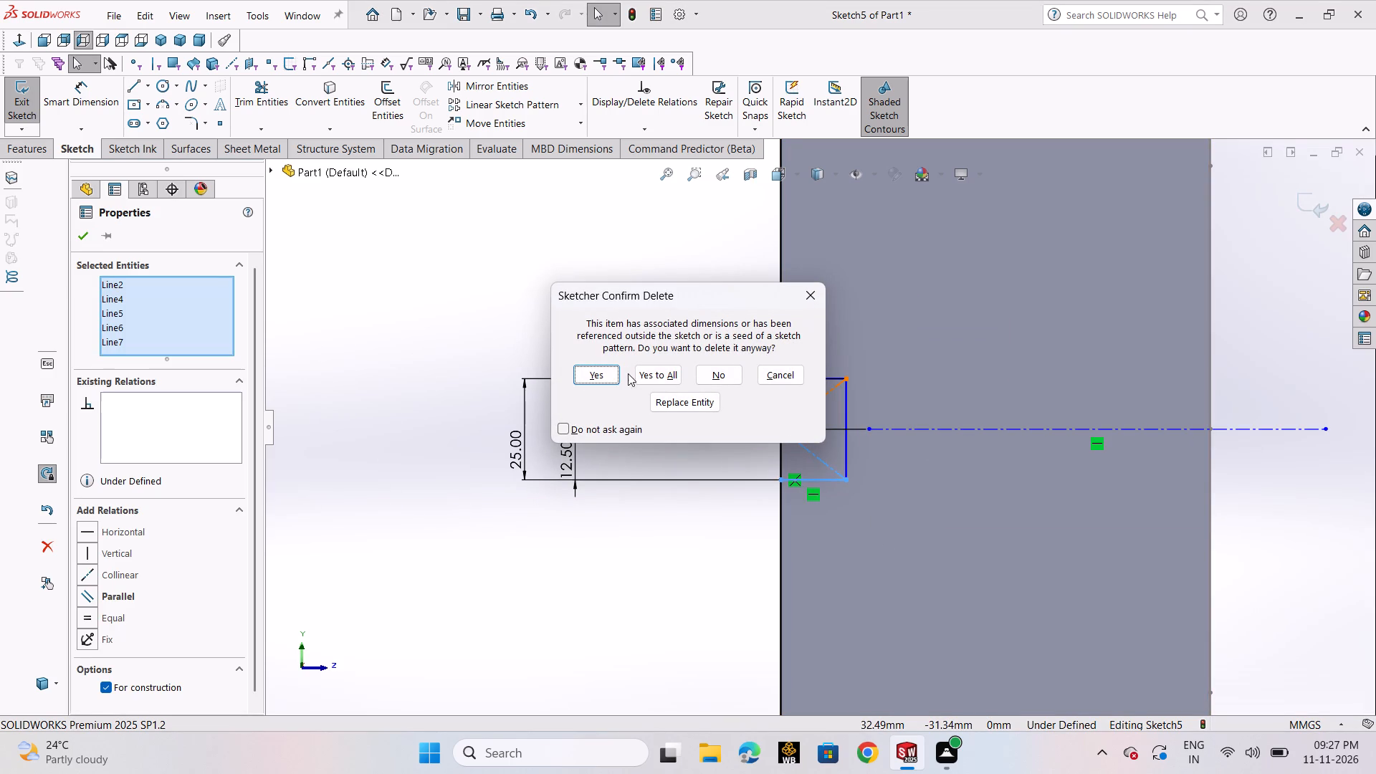
left_click(635, 375)
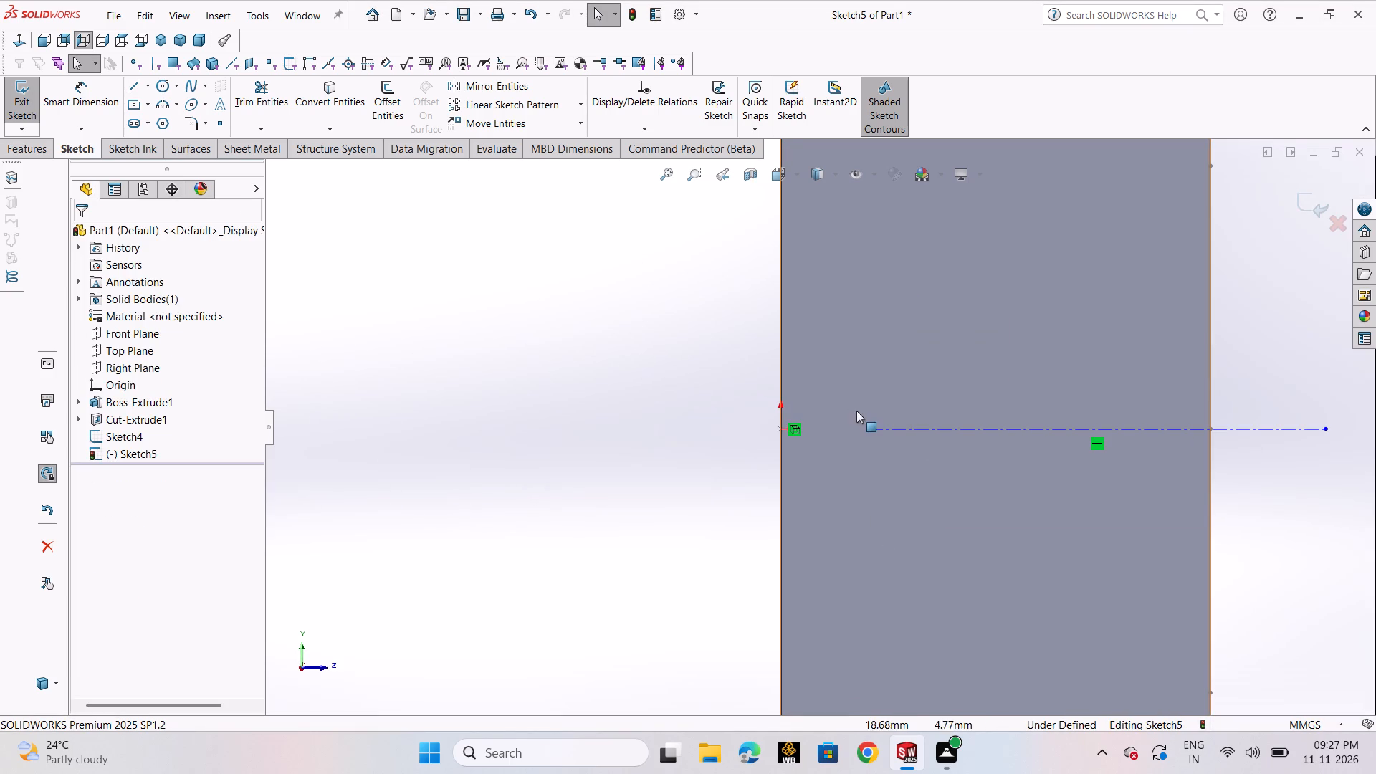
Extend the horizontal centerline's inner end to just beyond the block's dovetail-side edge.
left_click_drag(868, 427, 760, 425)
left_click(751, 472)
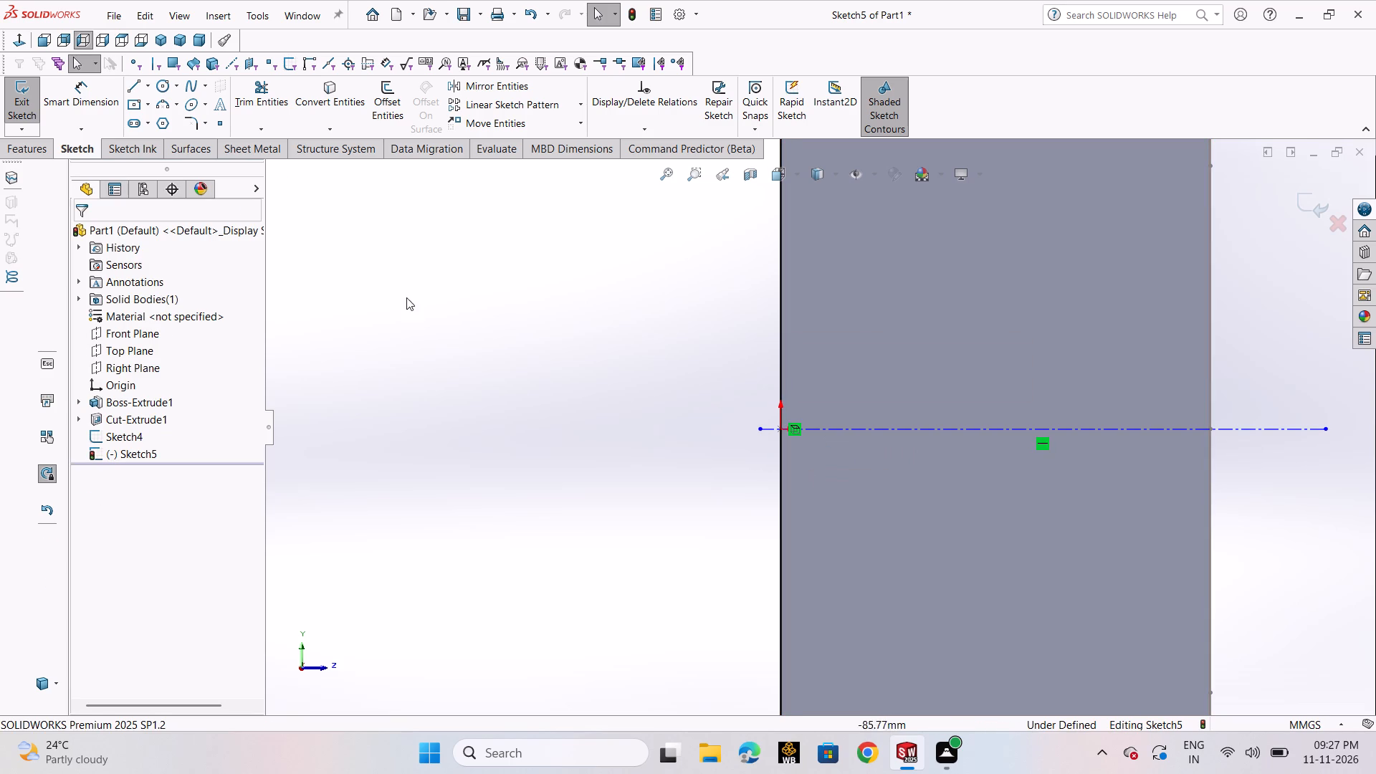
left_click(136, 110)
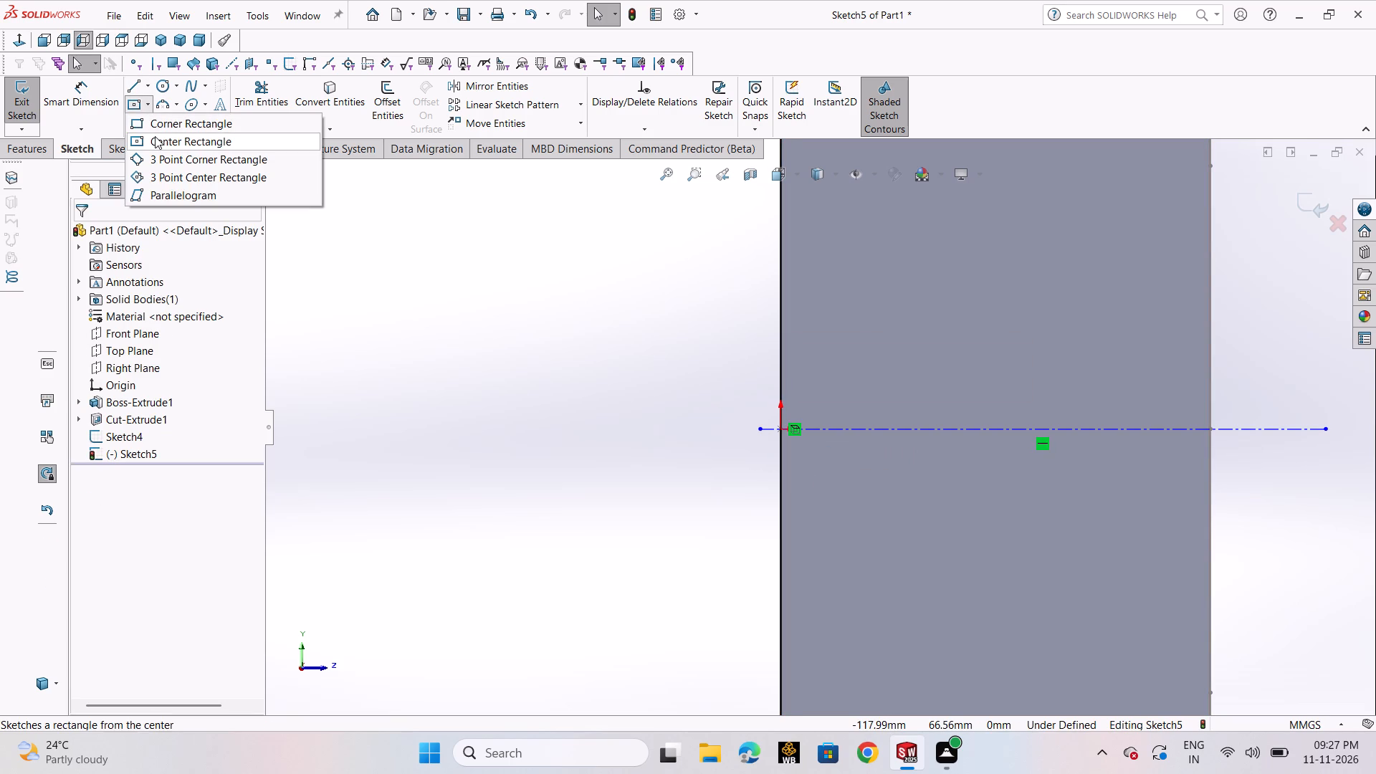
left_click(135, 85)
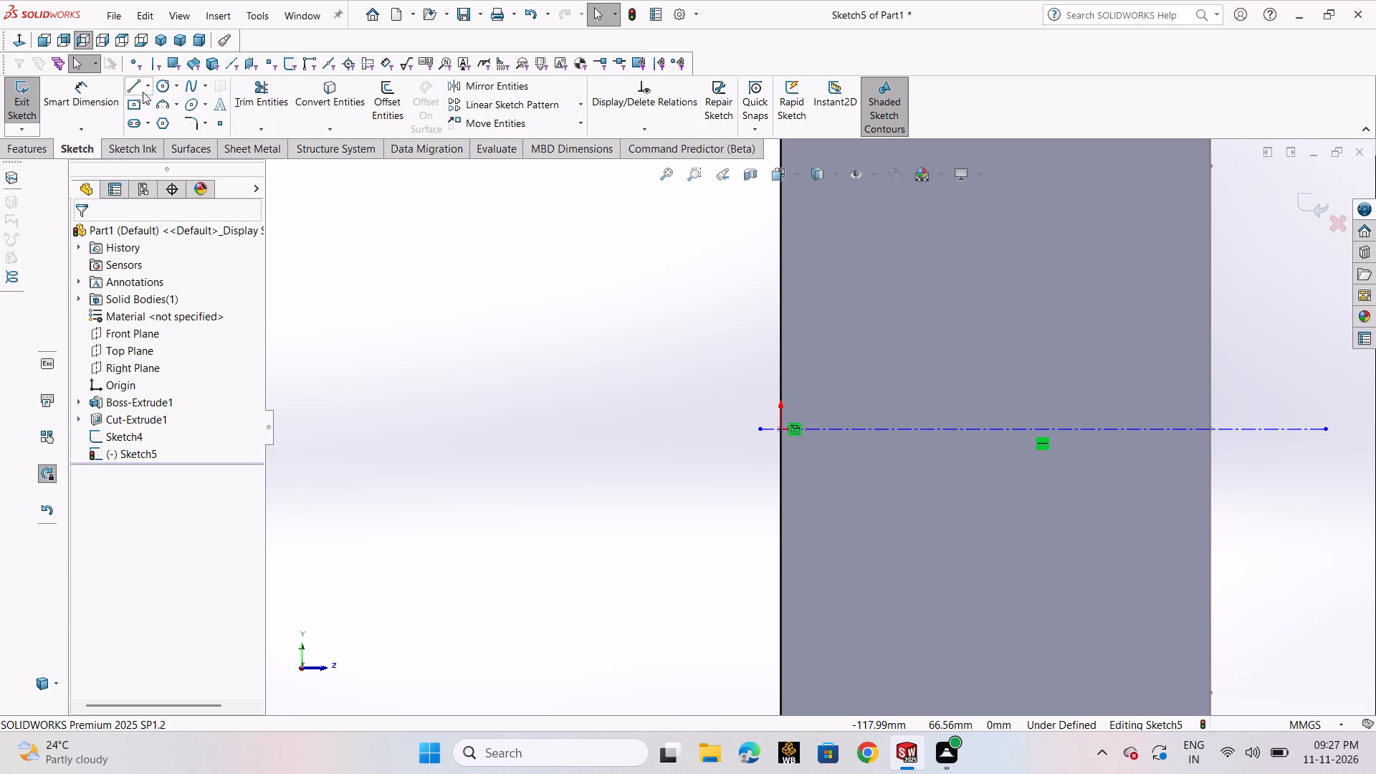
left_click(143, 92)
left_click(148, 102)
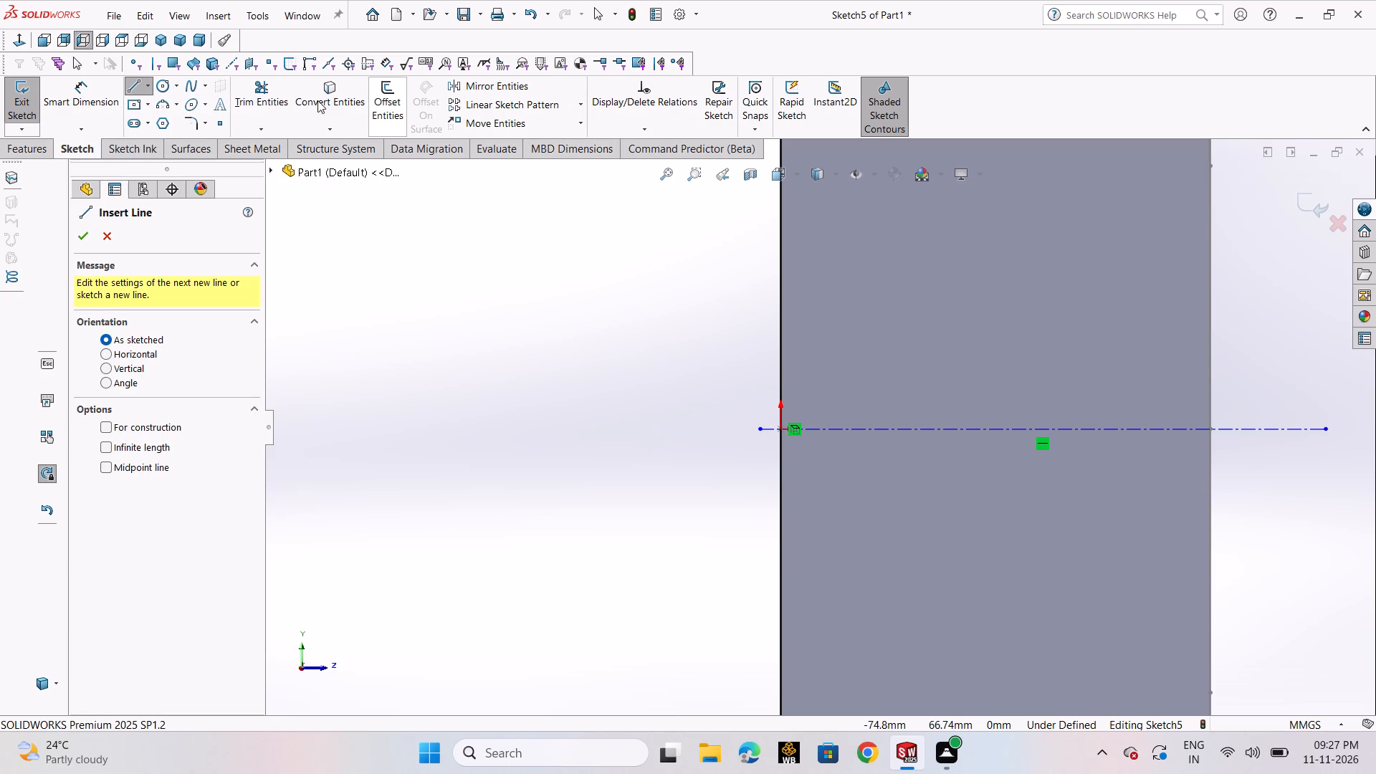
Turn on Dynamic Mirror about the horizontal centerline.
left_click(216, 26)
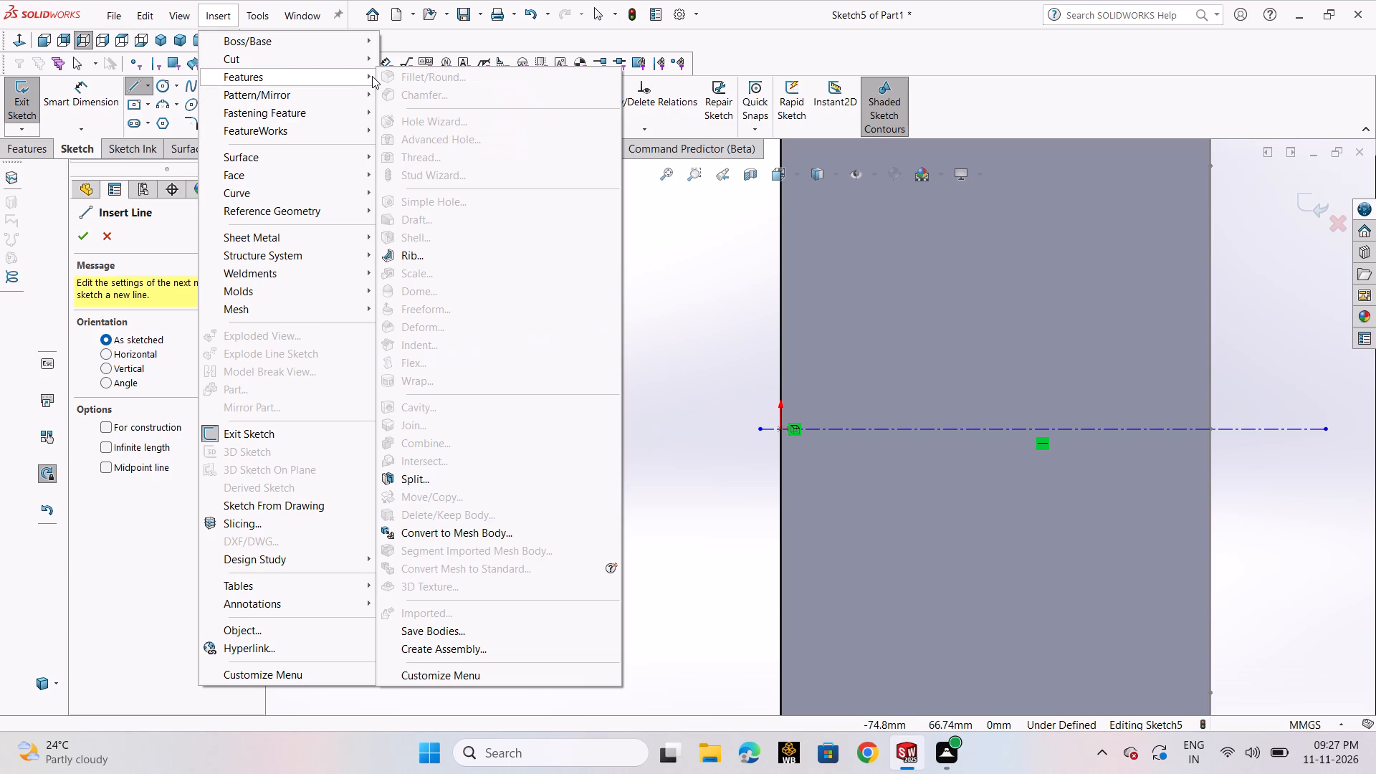
left_click(245, 24)
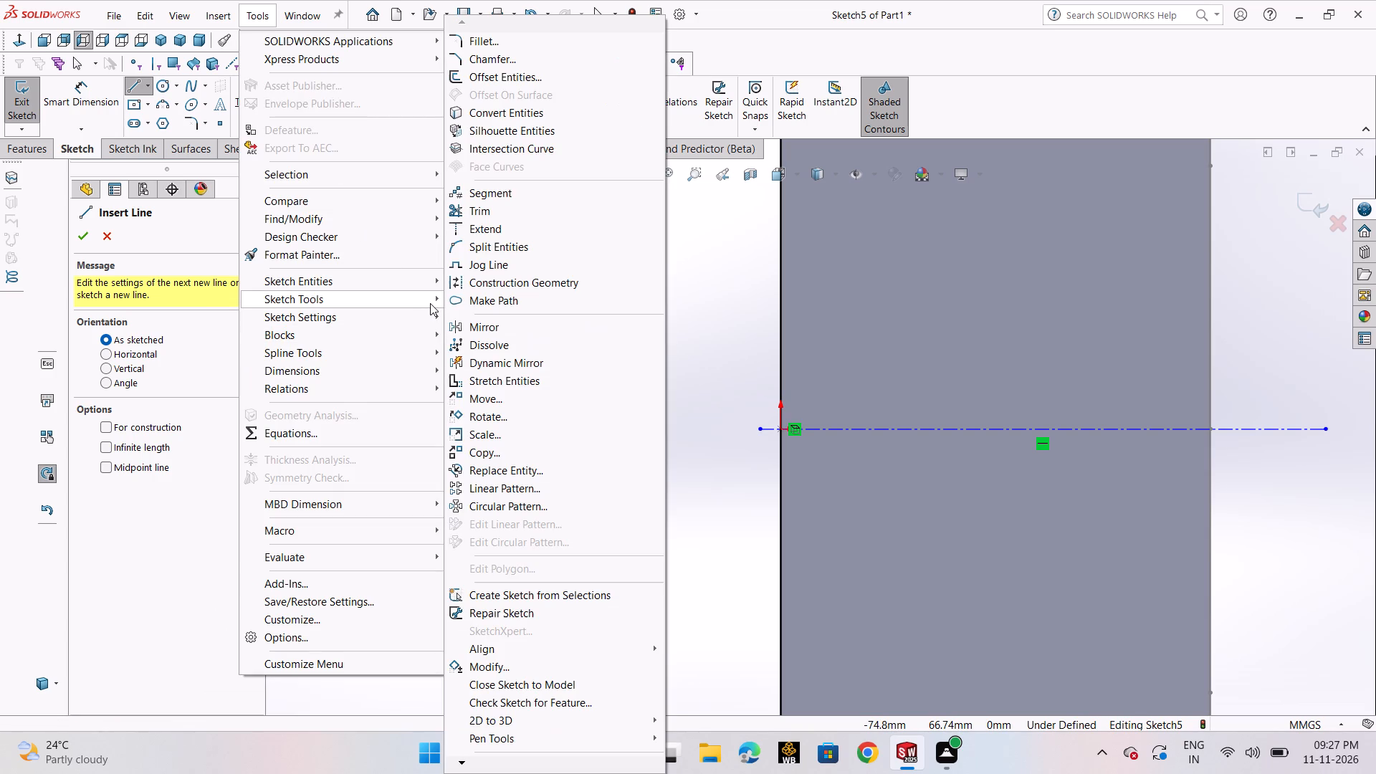
left_click(481, 361)
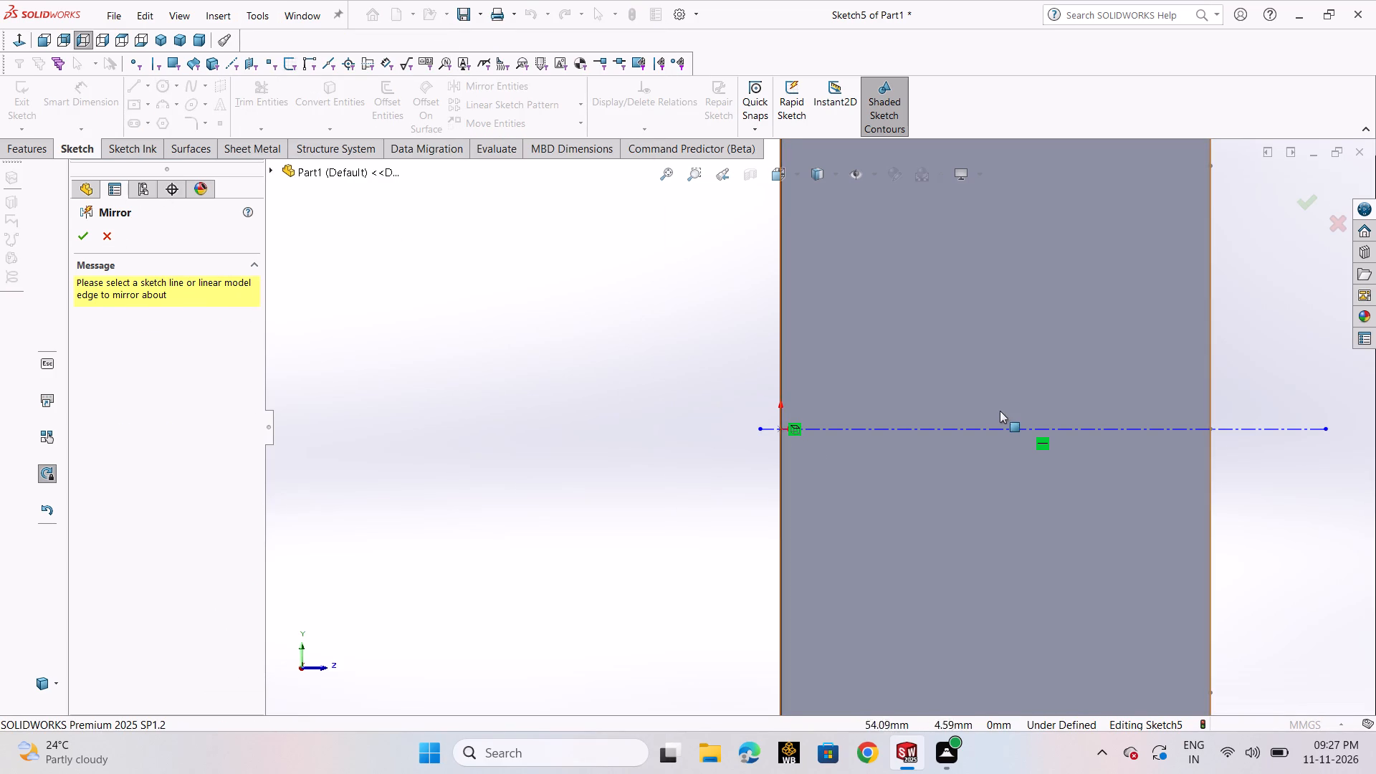
left_click(983, 430)
Sketch a mirrored T-slot outline from the converted edge line: neck about 6 mm deep, shoulder about 8 mm high, head about 9.6 mm deep, closed at the centerline.
left_click(143, 83)
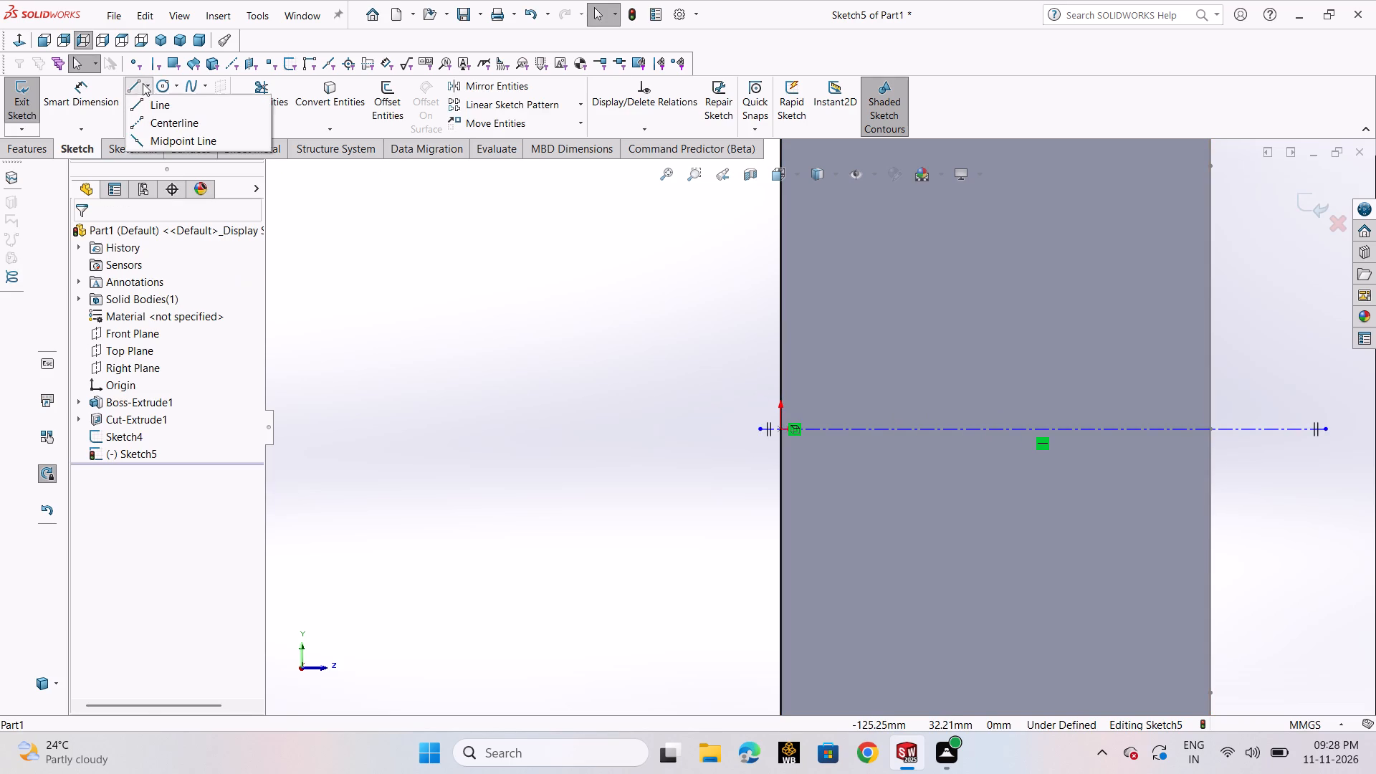
left_click(150, 104)
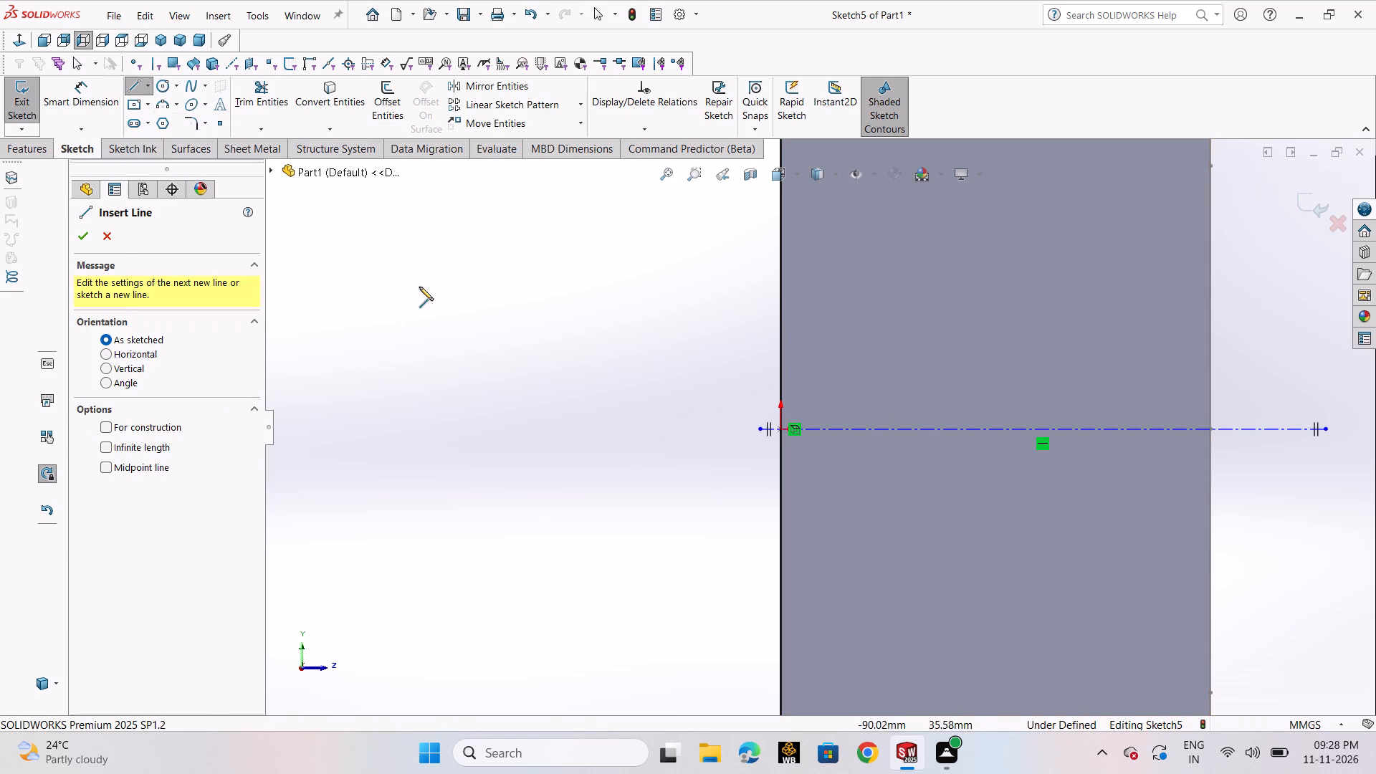
left_click(780, 390)
left_click(803, 391)
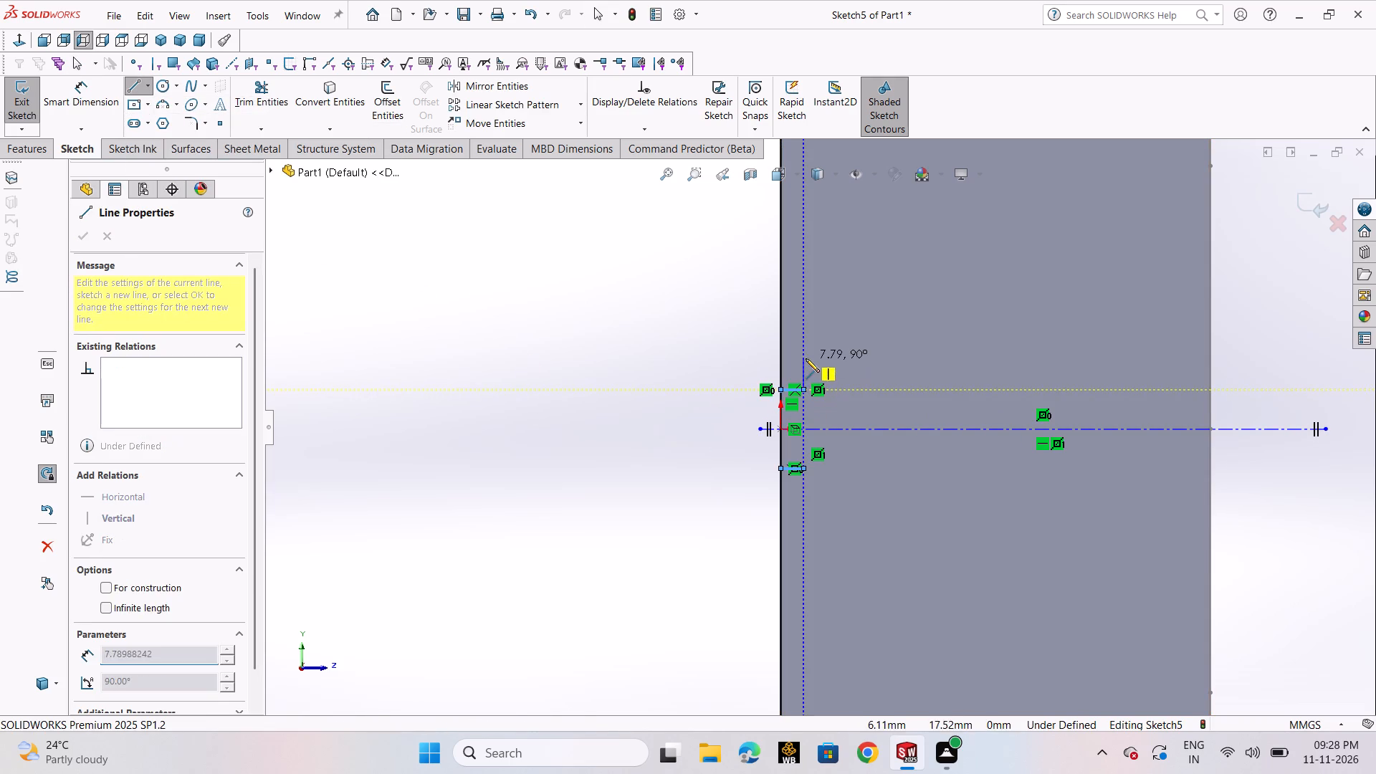
left_click(806, 358)
left_click(842, 358)
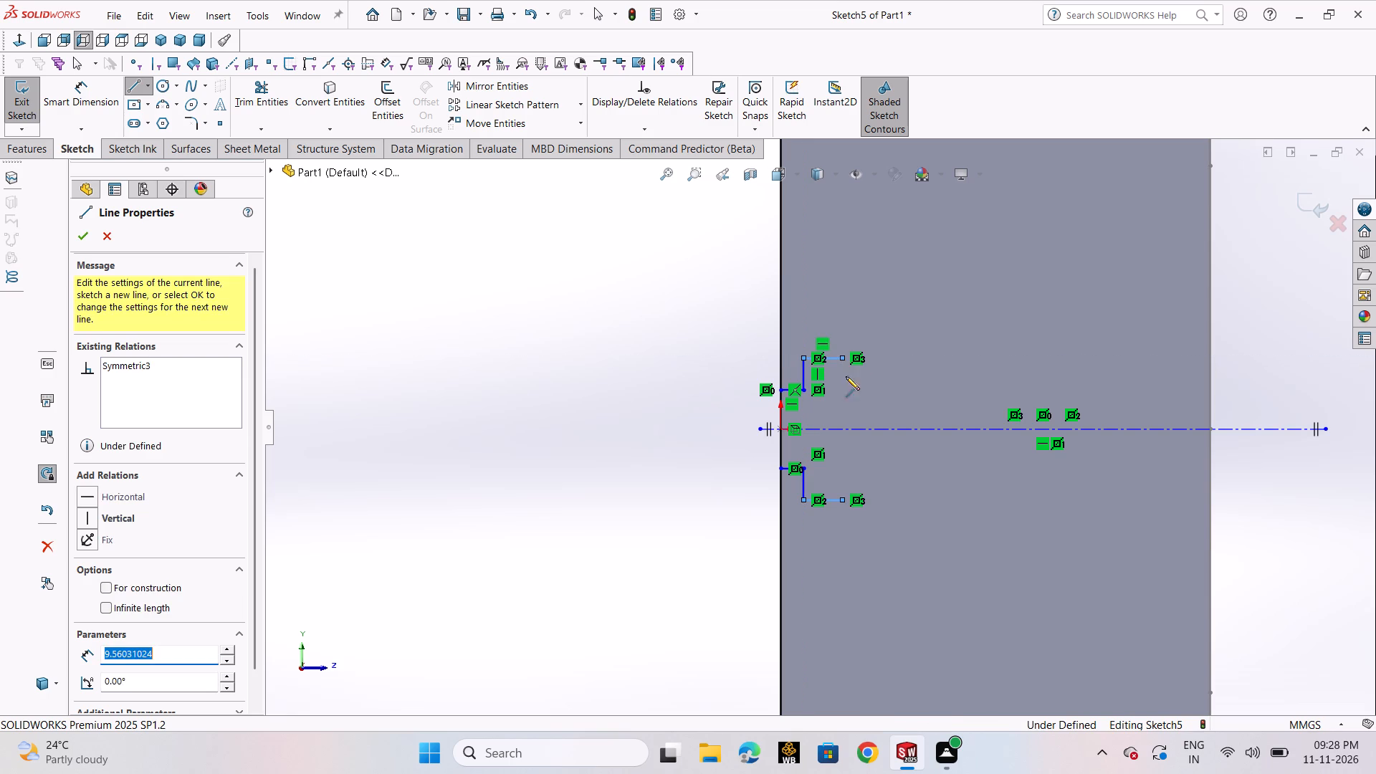
left_click(842, 429)
right_click(842, 430)
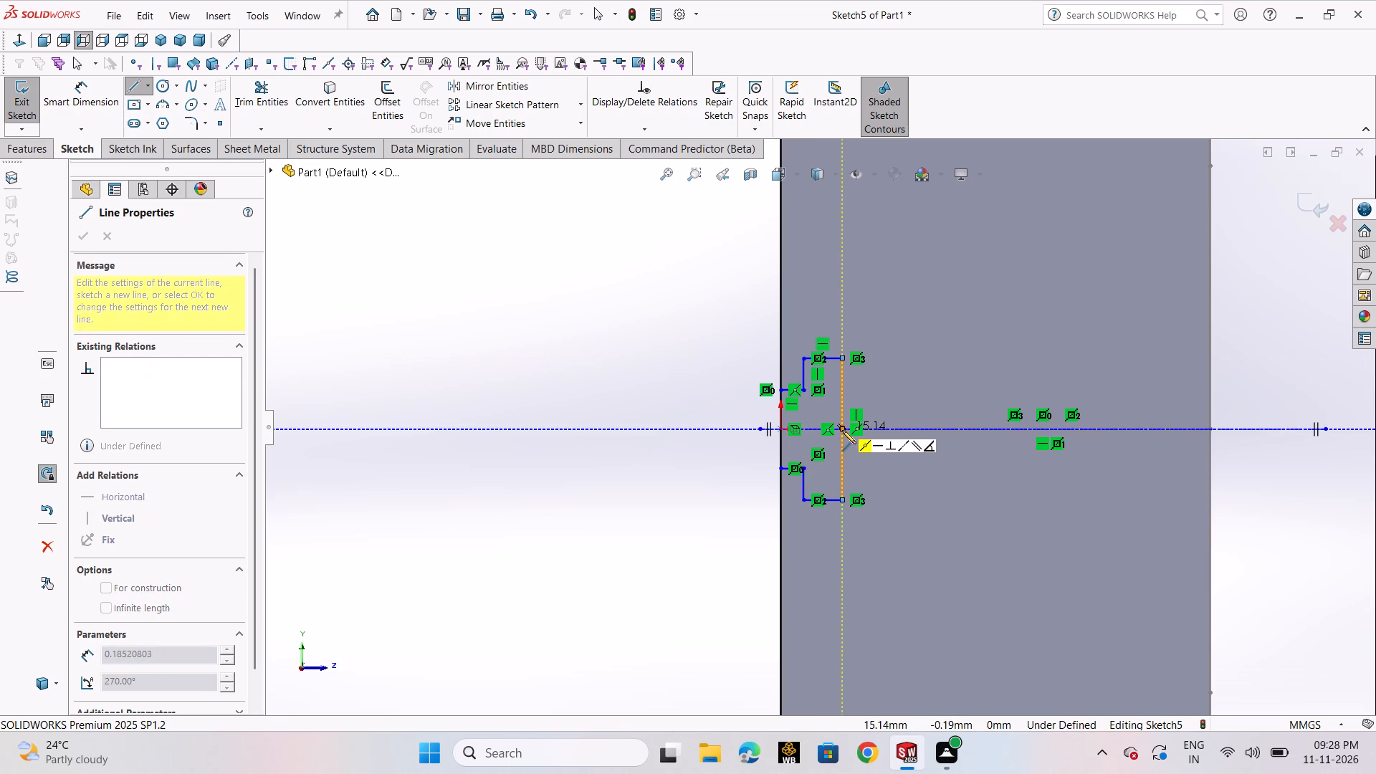
left_click(864, 444)
scroll(866, 444, "up", 2)
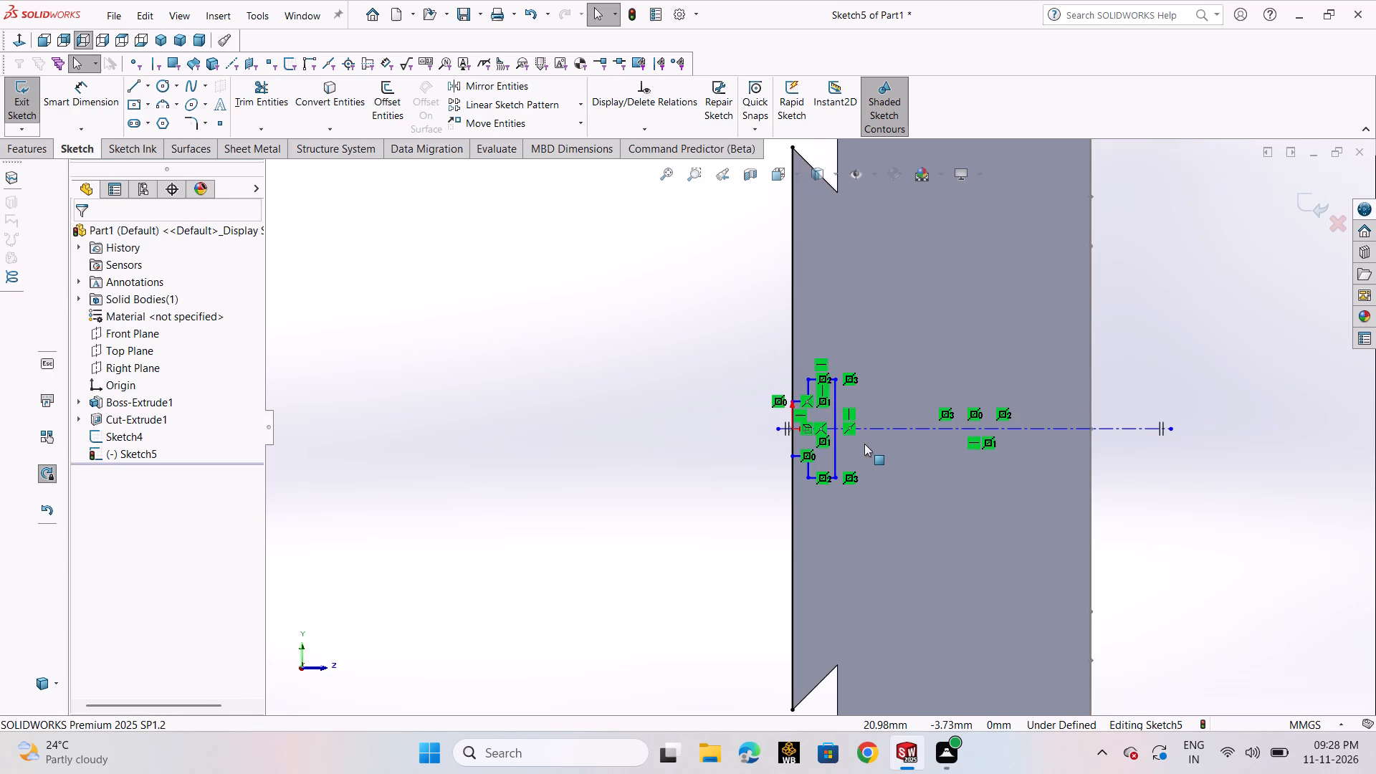
Dimension the T-slot head's inner vertical line to 25 mm.
left_click(90, 103)
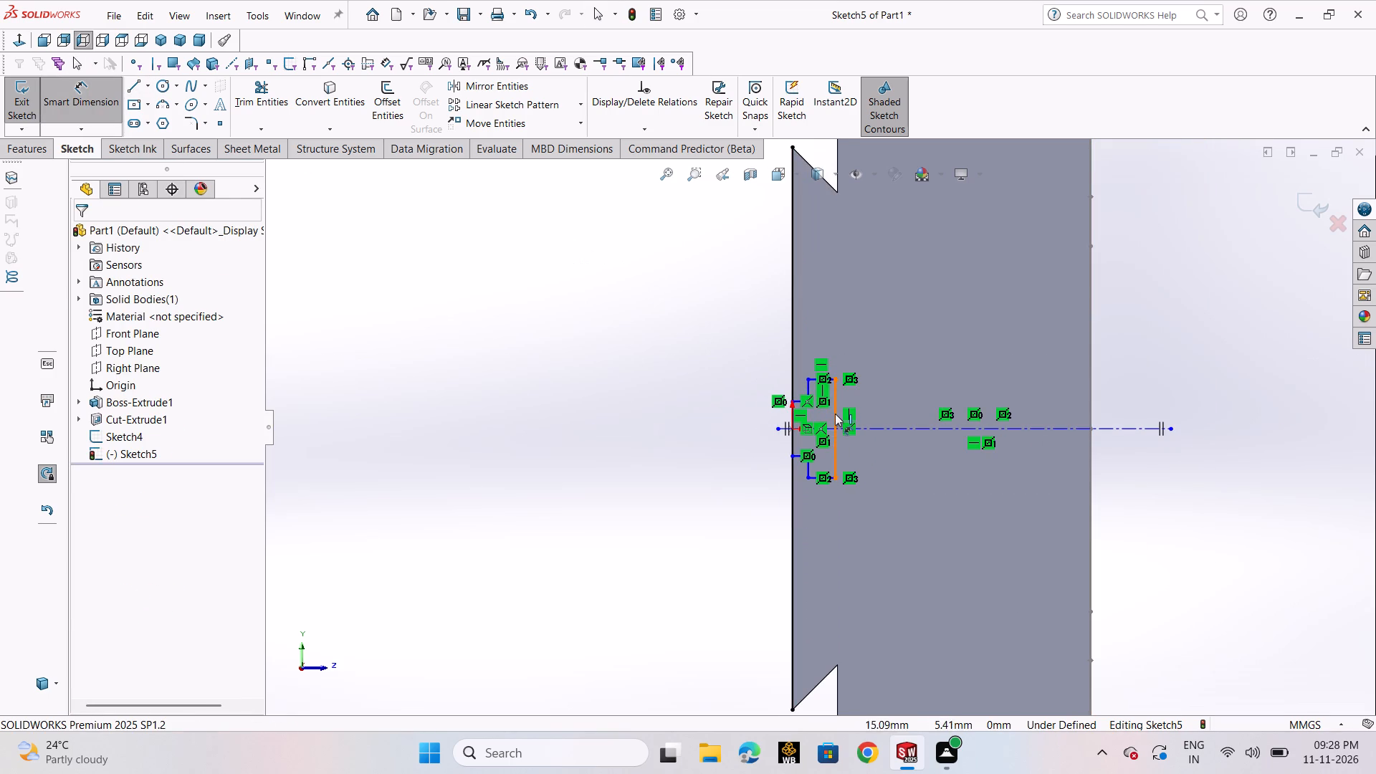
left_click(835, 414)
left_click(631, 394)
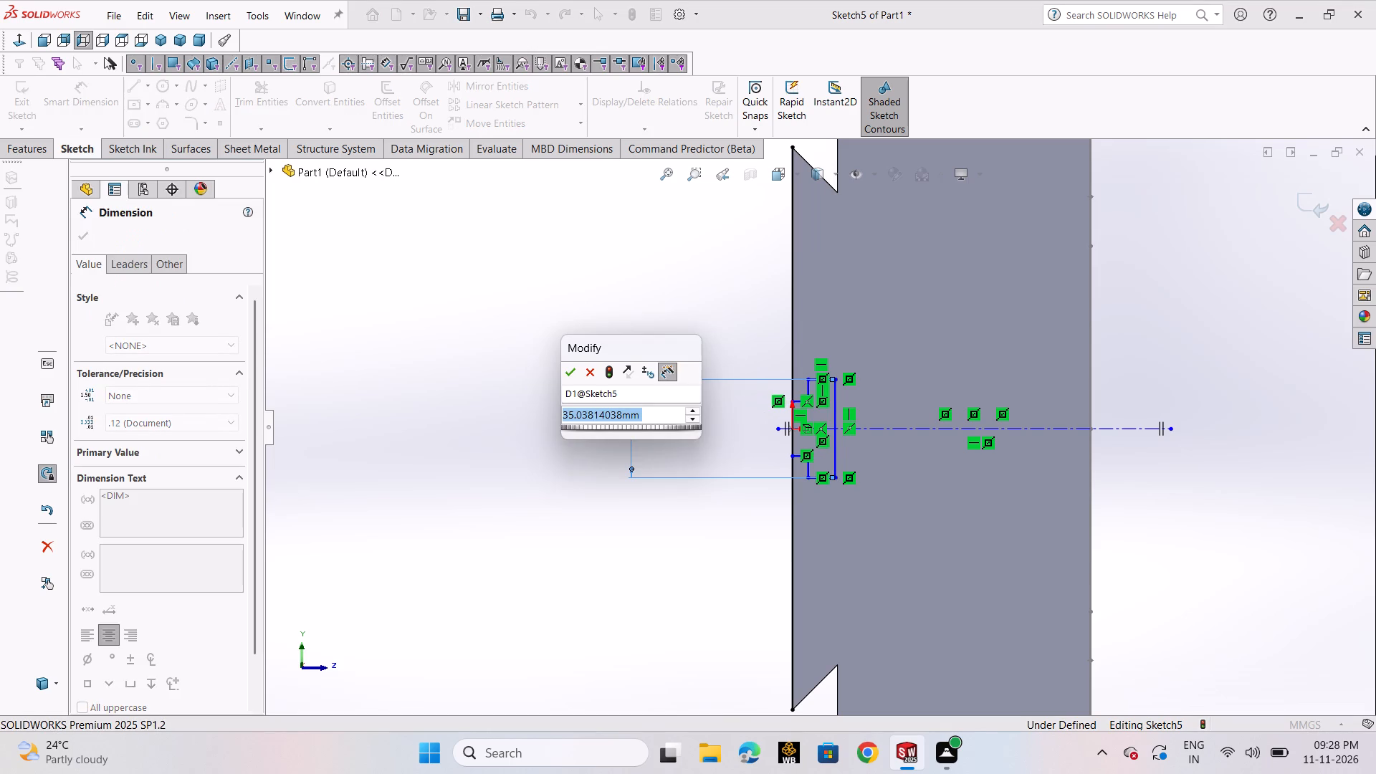
type("25")
key("Return")
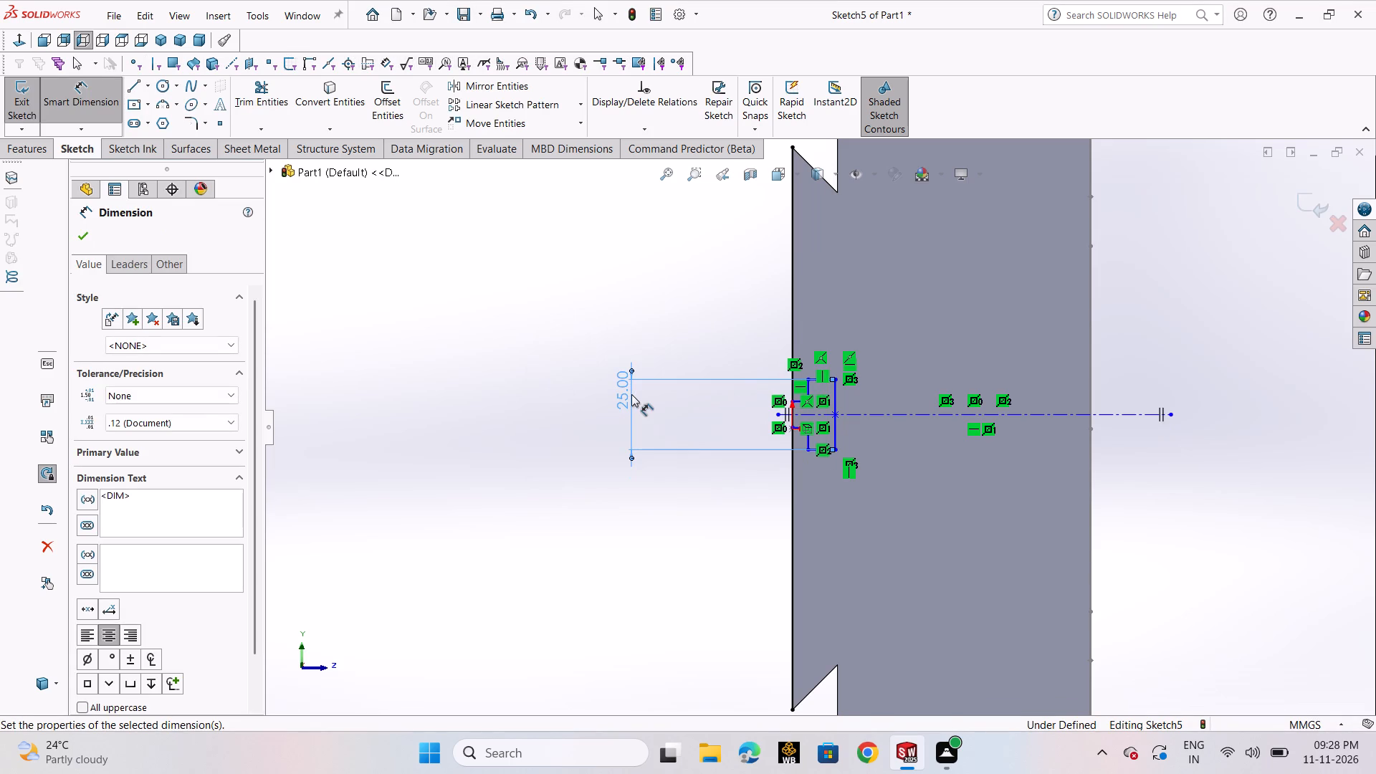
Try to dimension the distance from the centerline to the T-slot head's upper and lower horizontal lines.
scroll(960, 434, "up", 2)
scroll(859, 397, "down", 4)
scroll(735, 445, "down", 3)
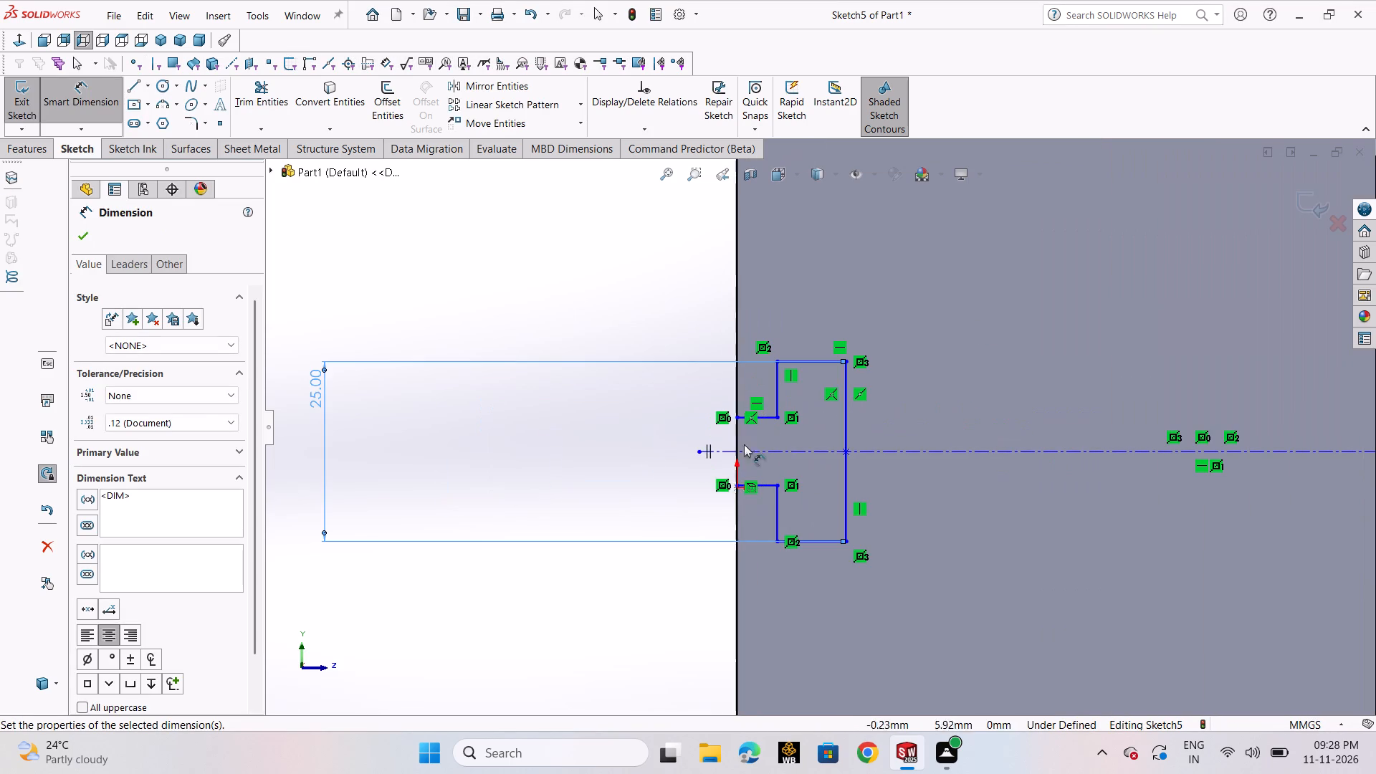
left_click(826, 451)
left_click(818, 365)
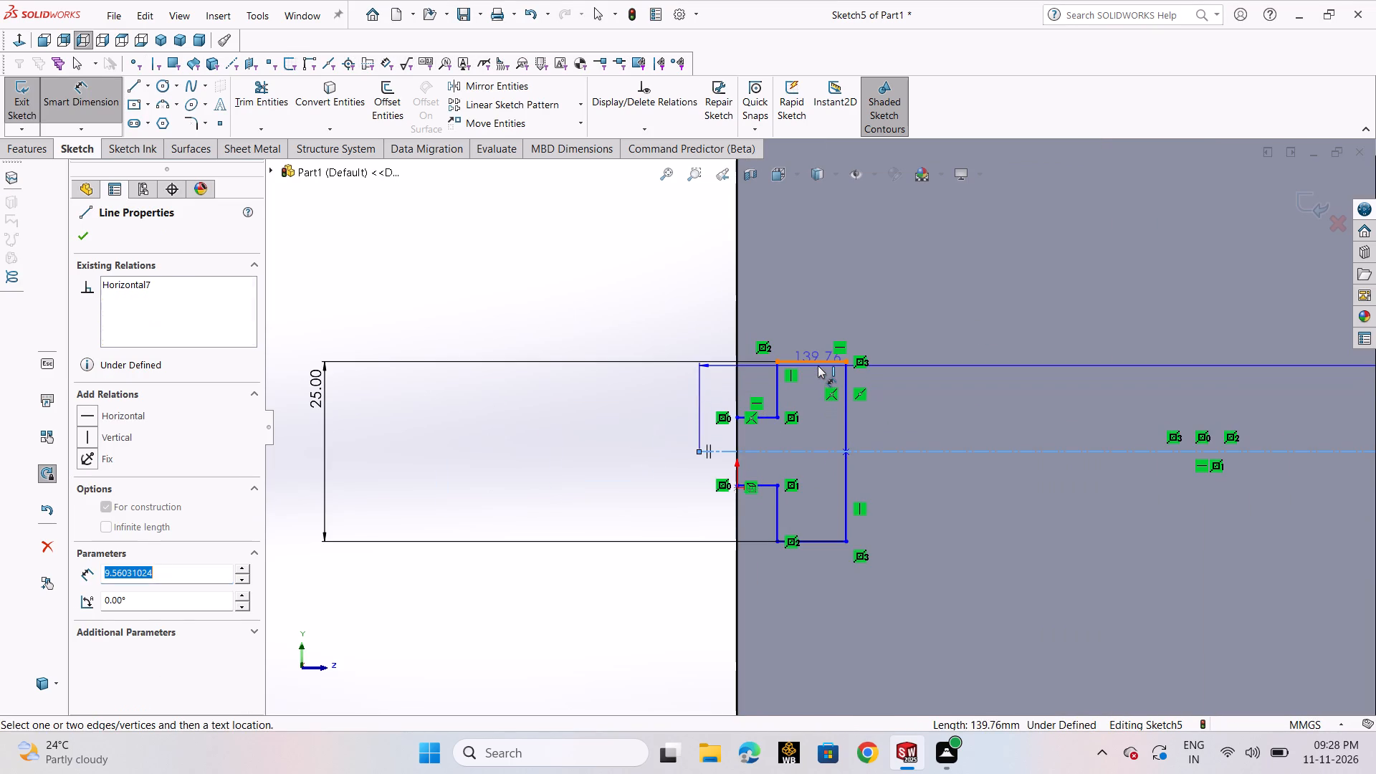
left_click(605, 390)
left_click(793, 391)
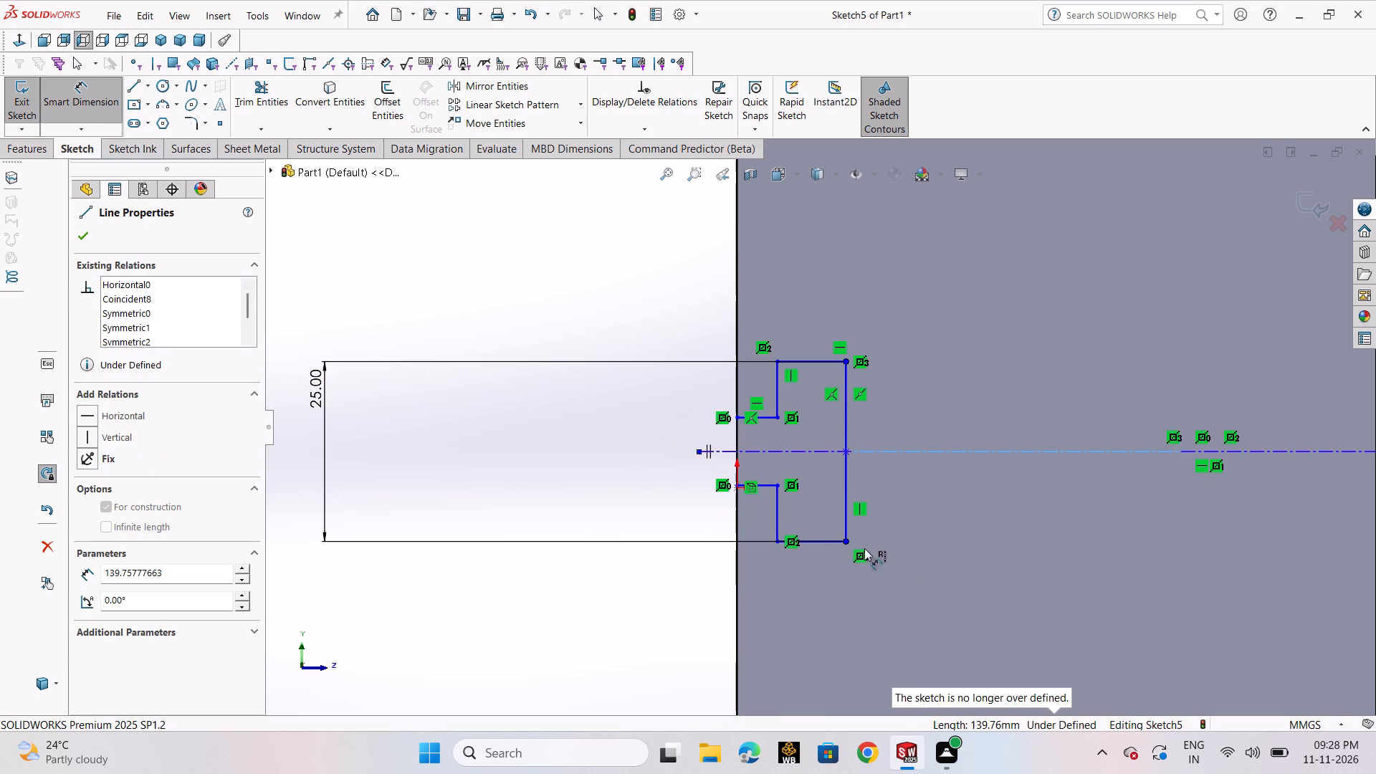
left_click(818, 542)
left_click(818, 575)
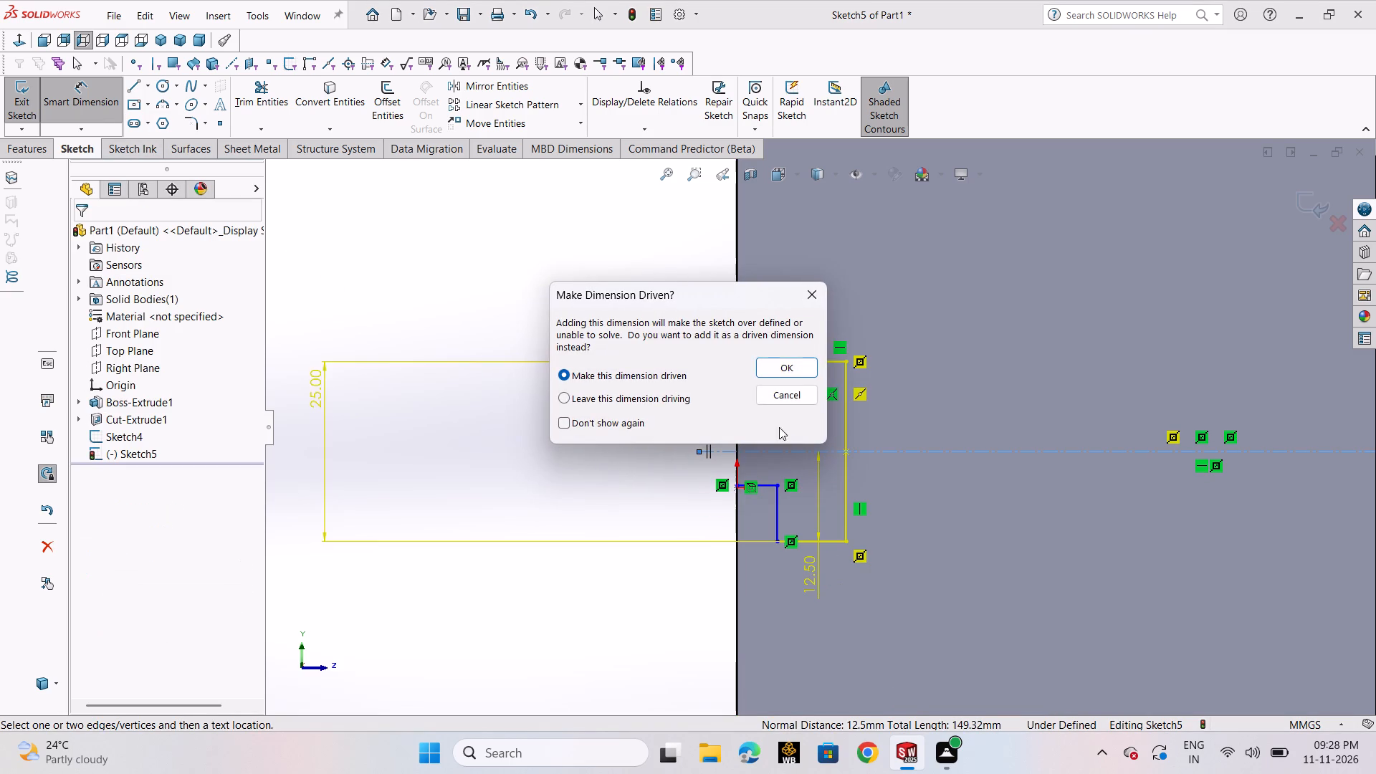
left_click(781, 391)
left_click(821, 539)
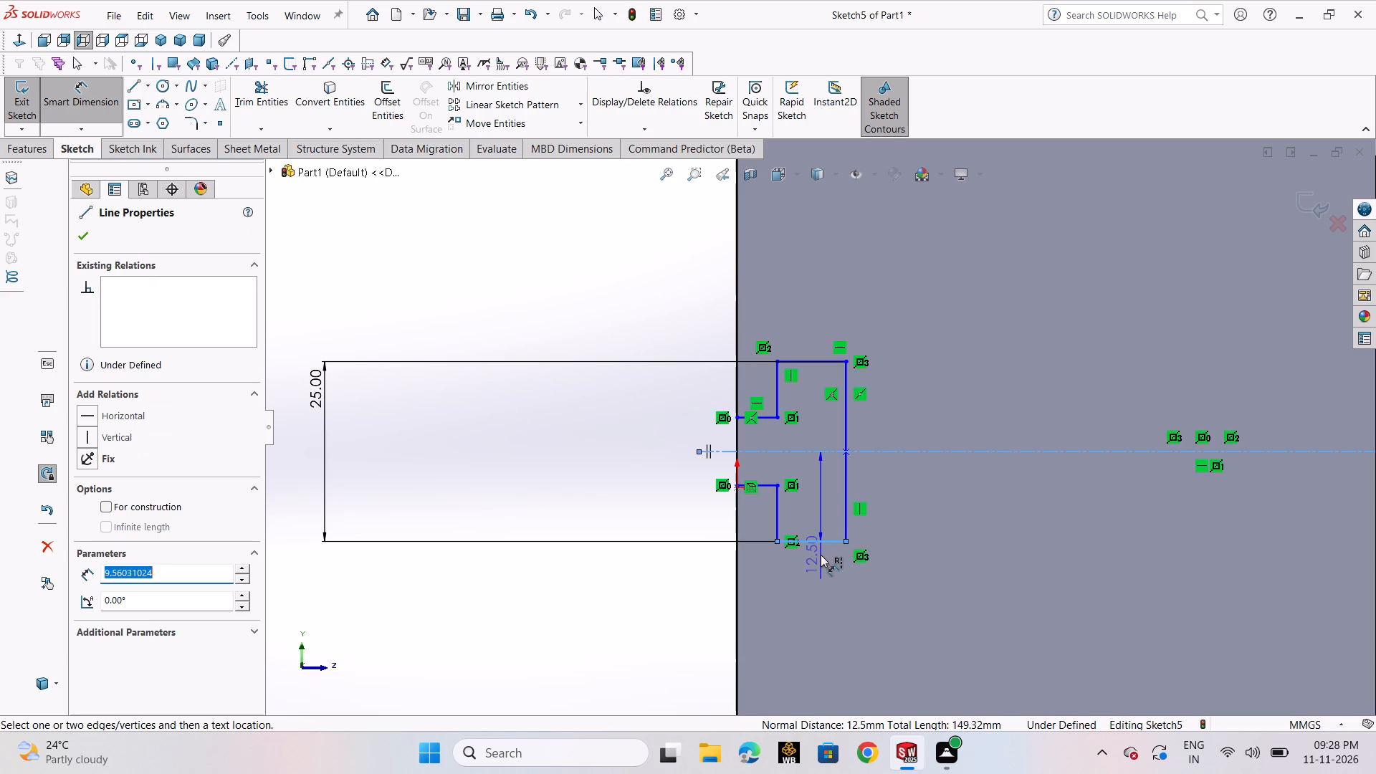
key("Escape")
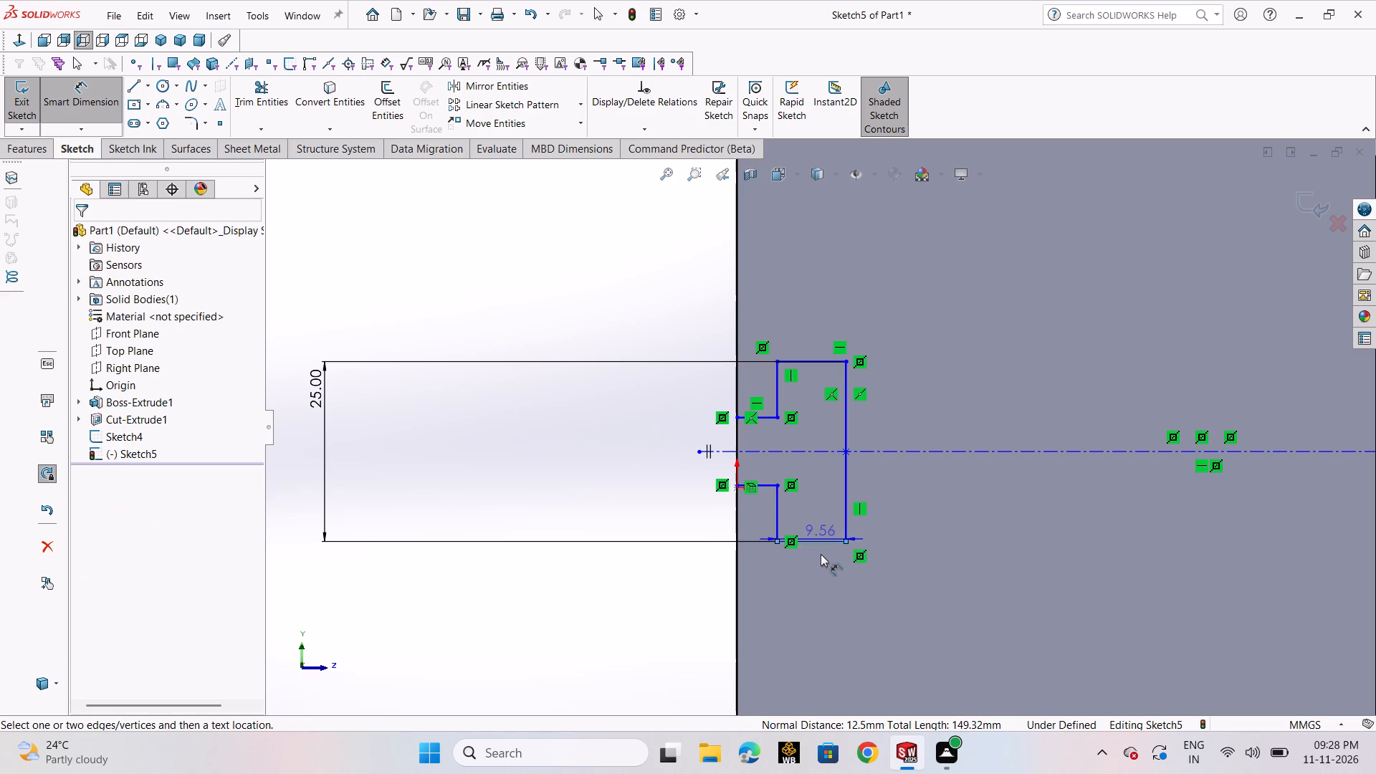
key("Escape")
Dimension the T-slot head's lower horizontal line to 12 mm.
left_click(836, 540)
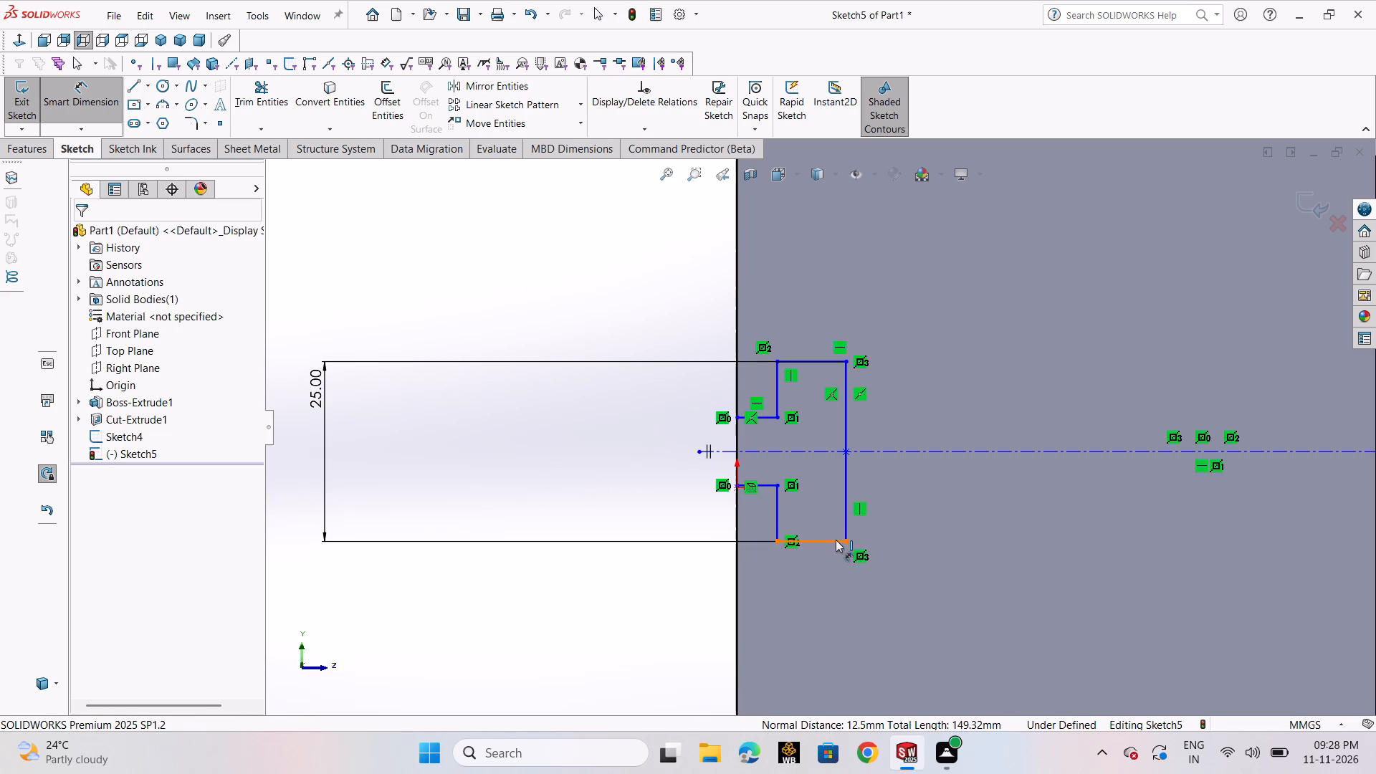
left_click(821, 585)
key("1")
key("2")
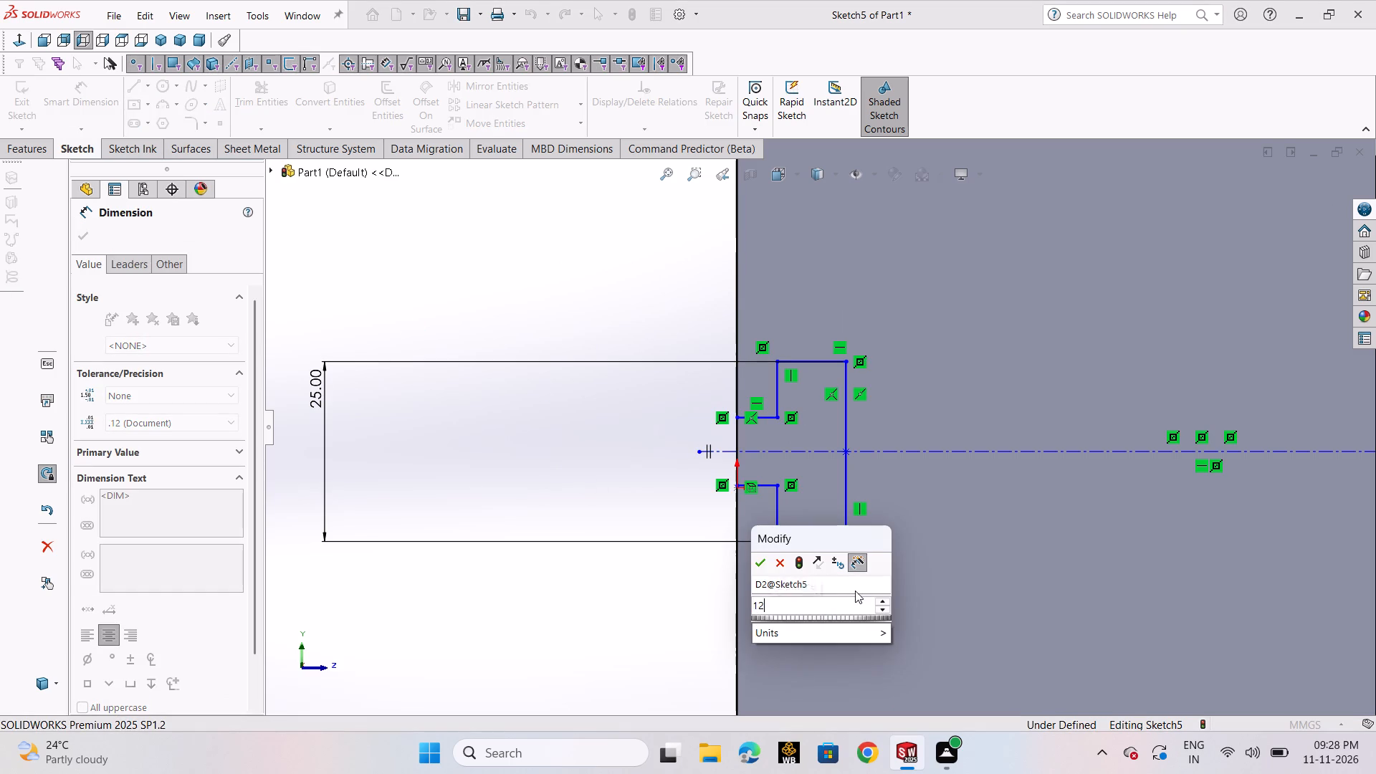
key("Return")
Dimension the T-slot neck's lower horizontal line to 10 mm and finish dimensioning.
scroll(747, 503, "down", 7)
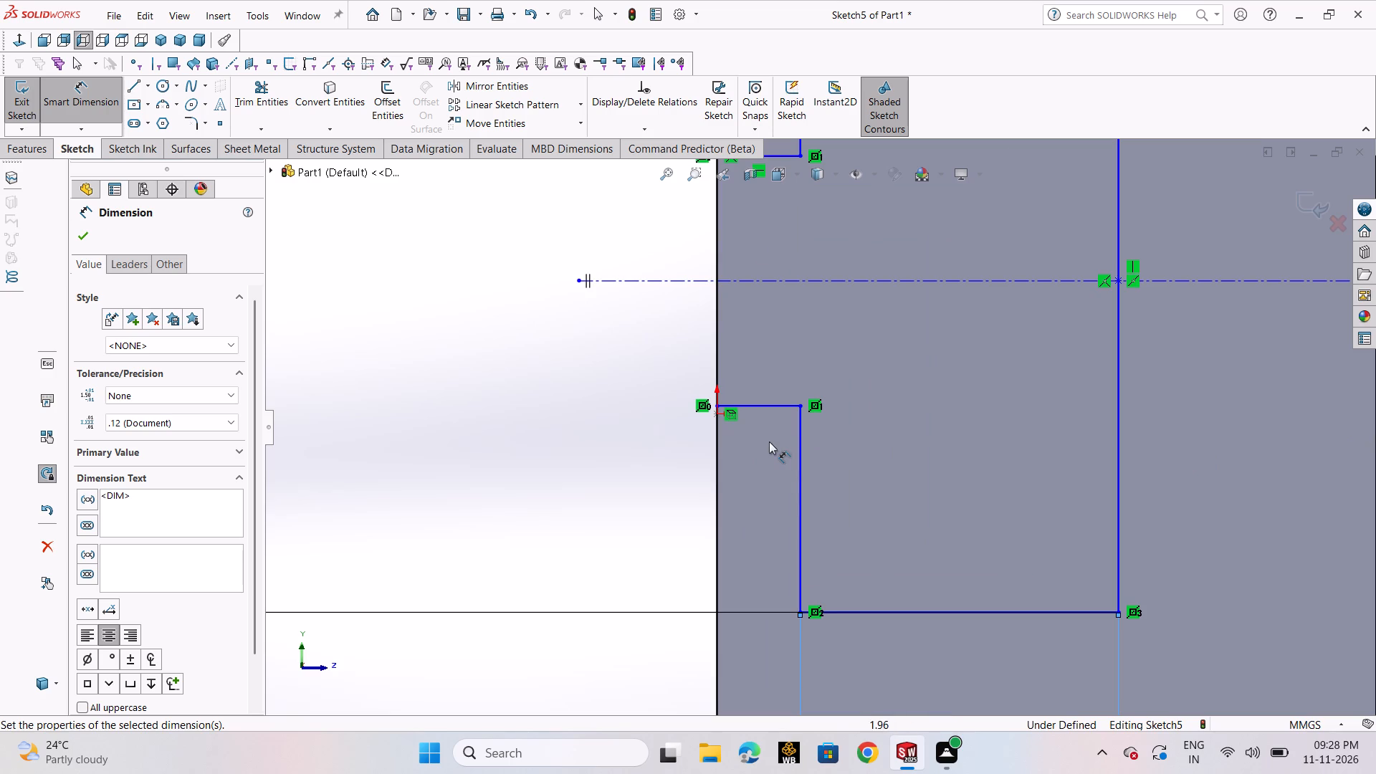
left_click(763, 403)
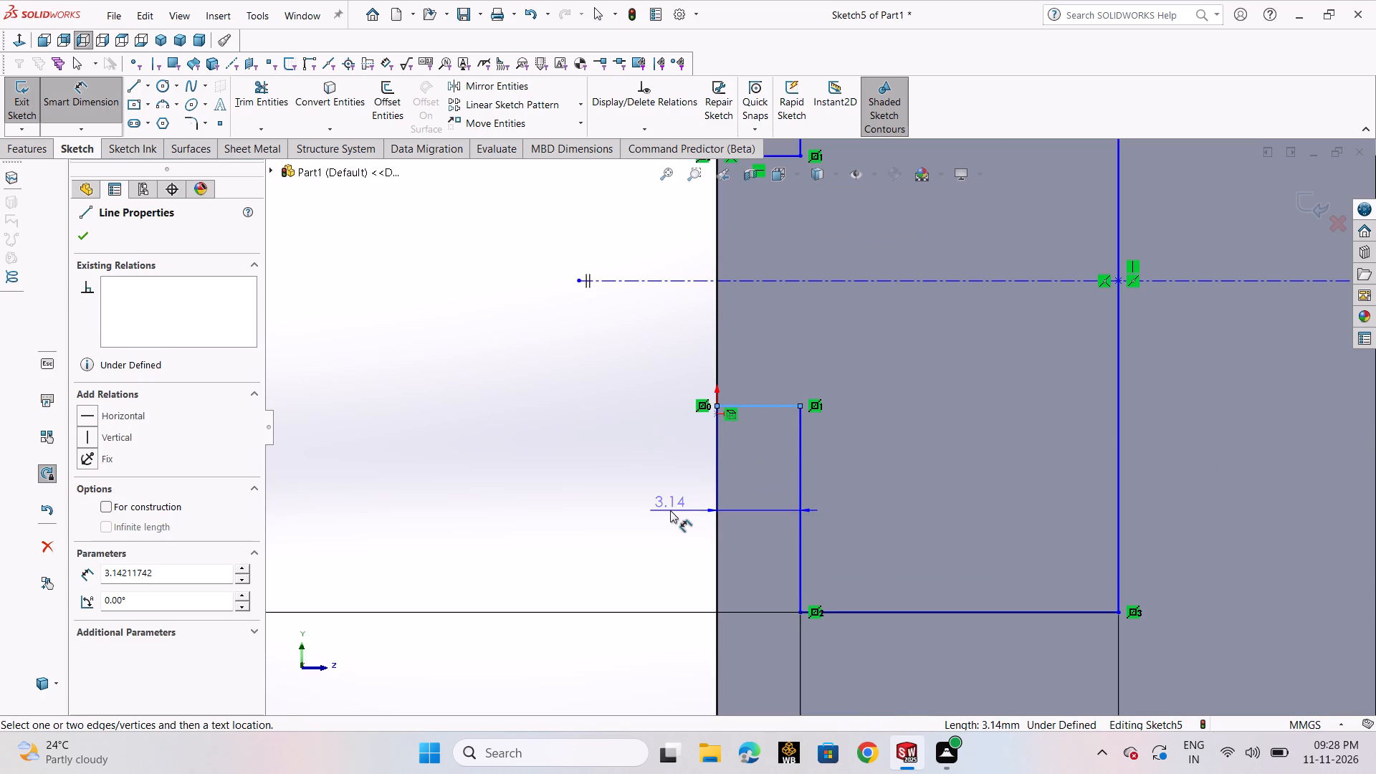
left_click(670, 510)
scroll(778, 522, "right", 1)
type("10")
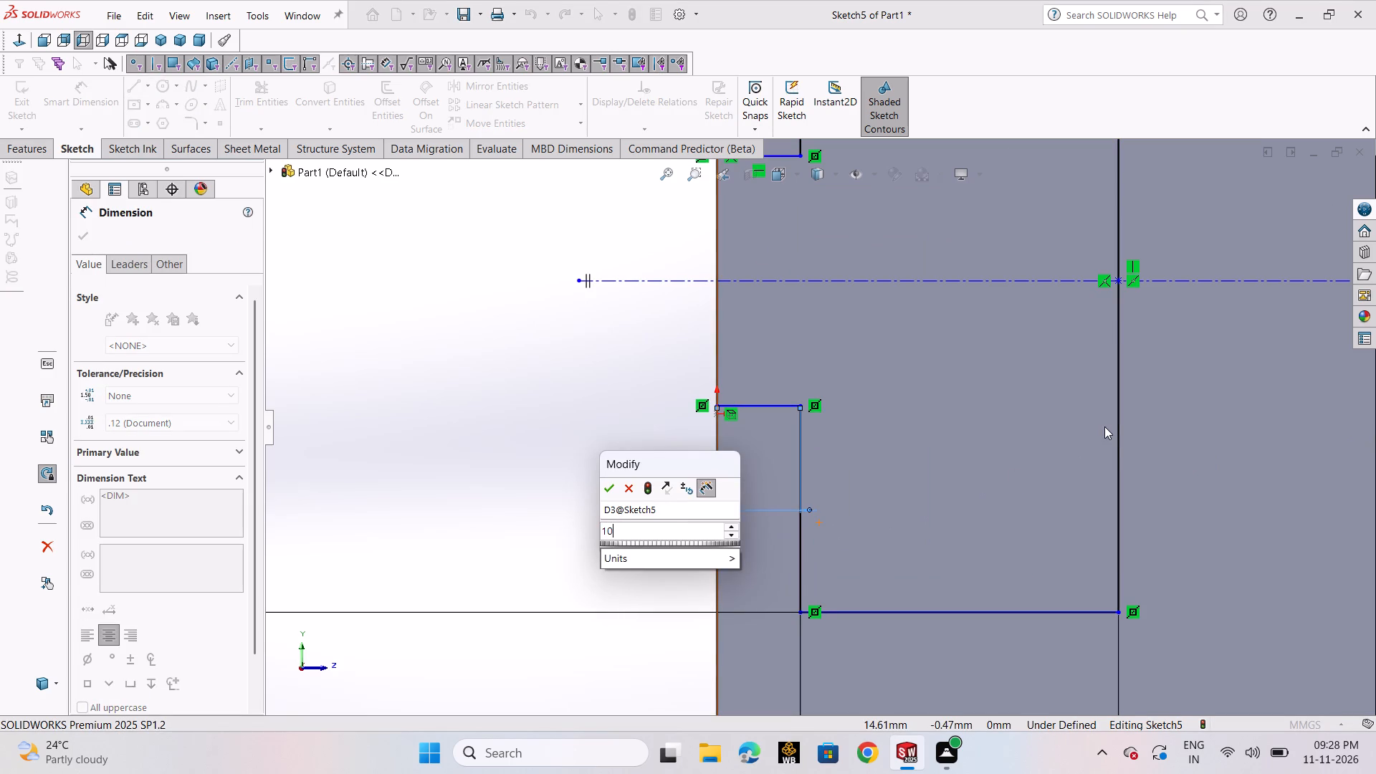
key("Return")
scroll(1108, 424, "up", 2)
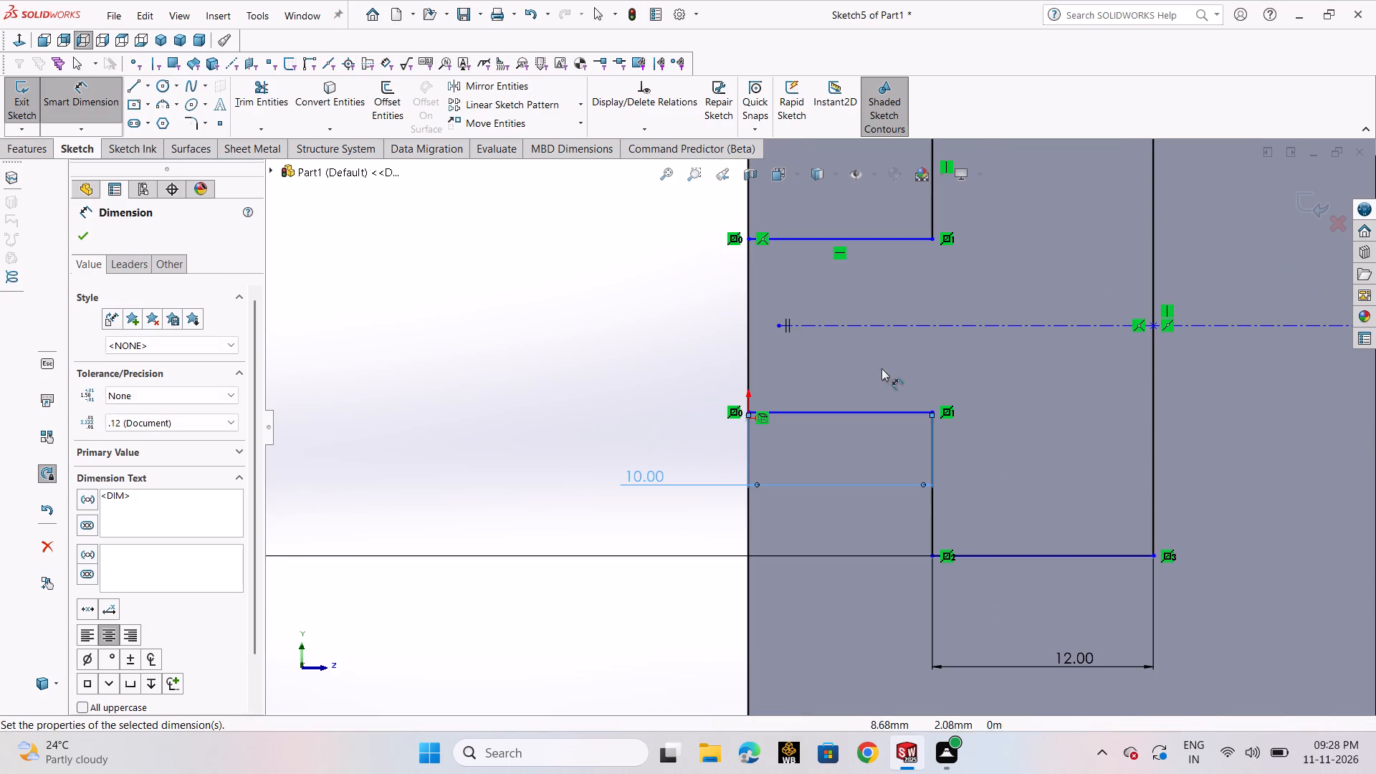
left_click(87, 245)
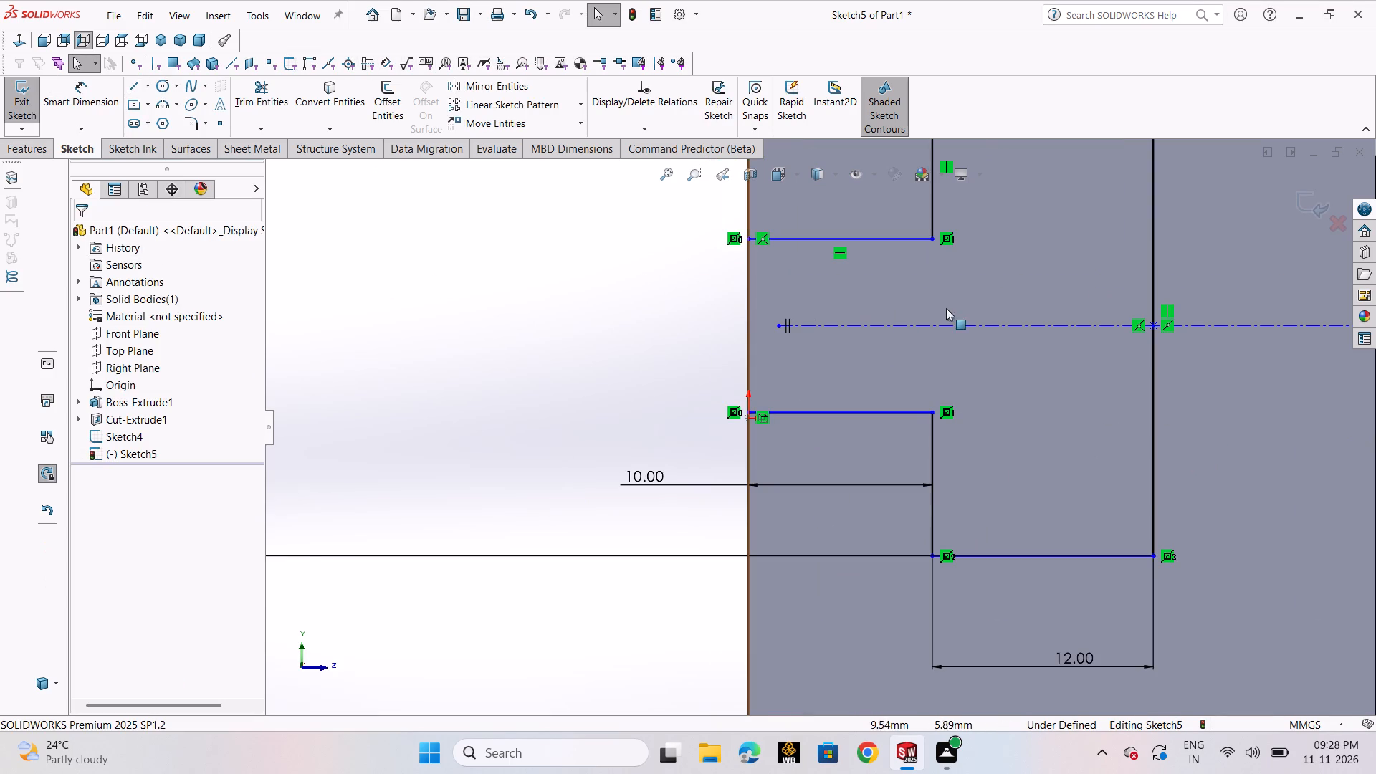
Attach the horizontal centerline's outer end to the converted edge line on the block's dovetail side.
left_click_drag(777, 328, 778, 328)
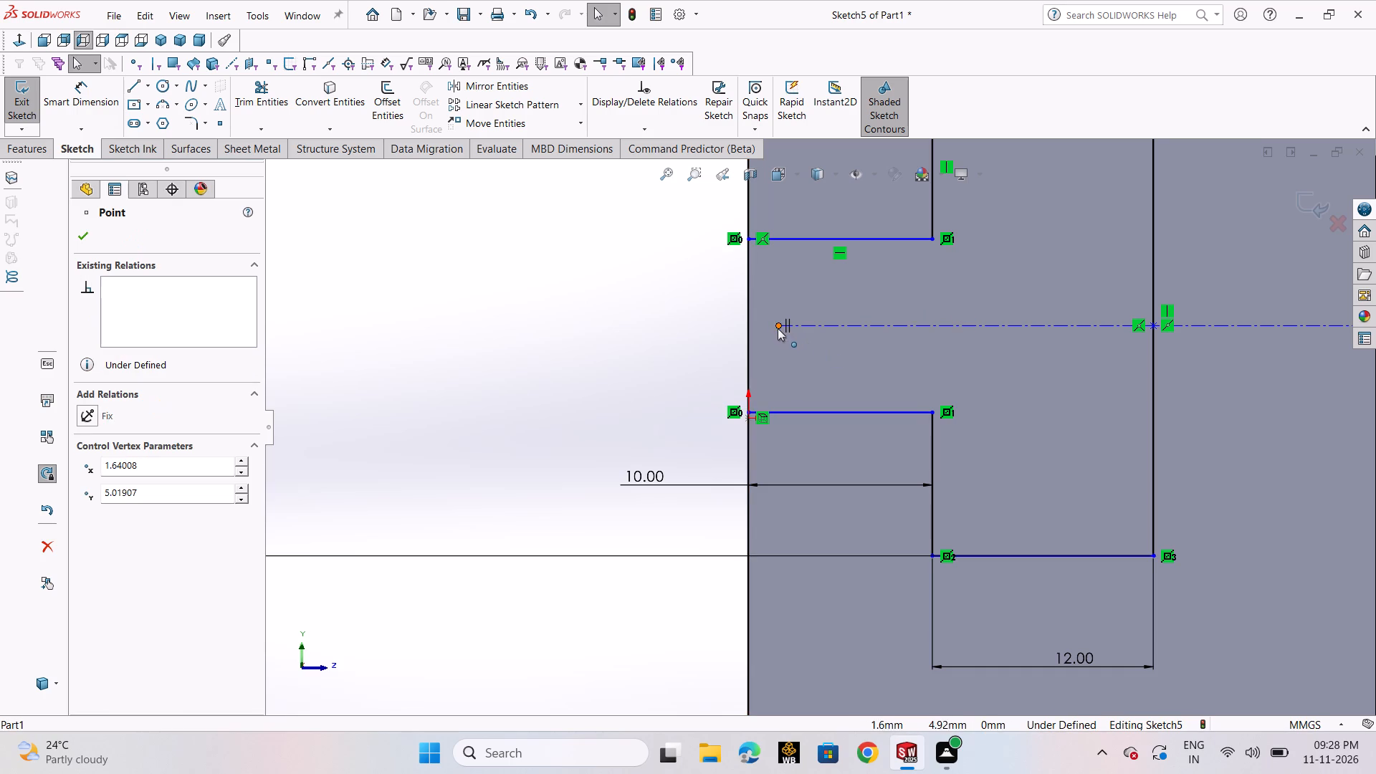
left_click_drag(778, 328, 747, 330)
left_click(616, 323)
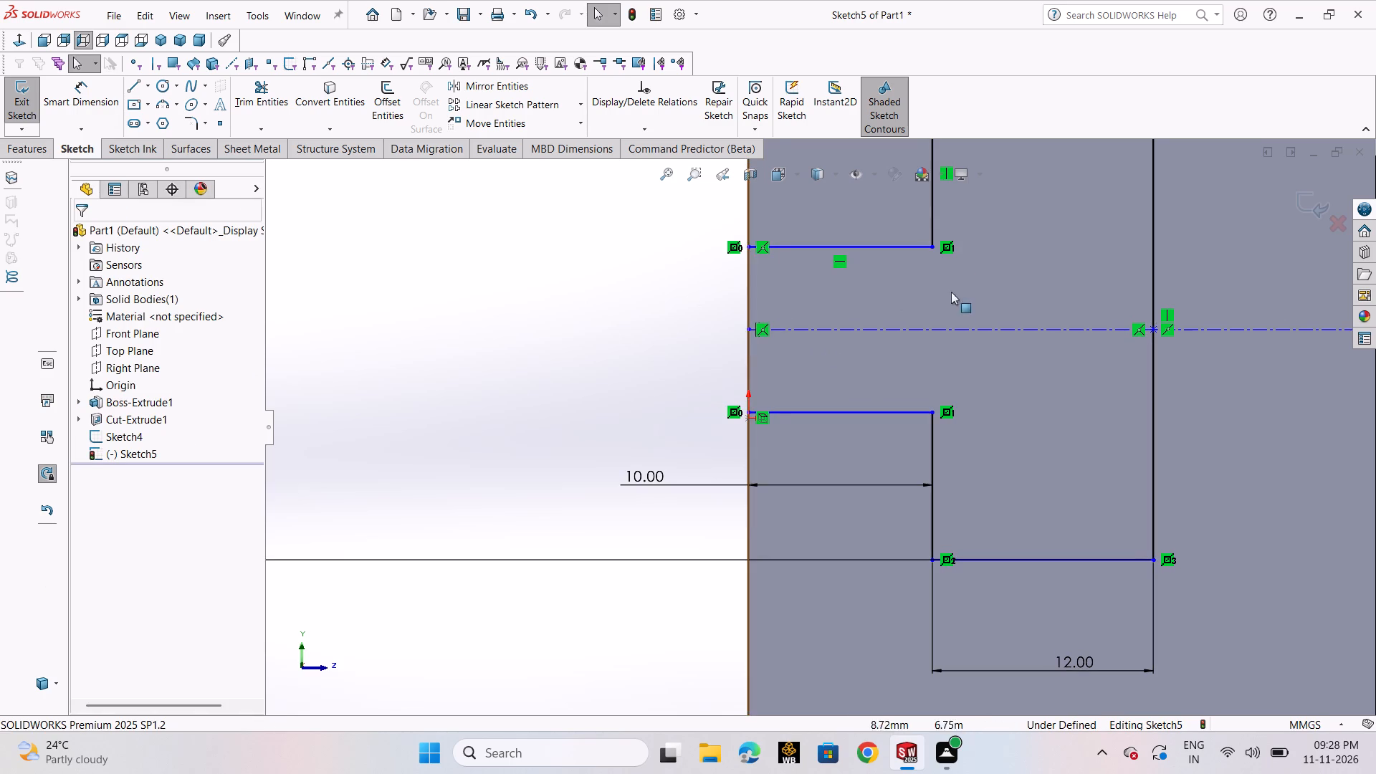
scroll(1008, 284, "up", 4)
scroll(1069, 332, "up", 3)
scroll(908, 420, "down", 3)
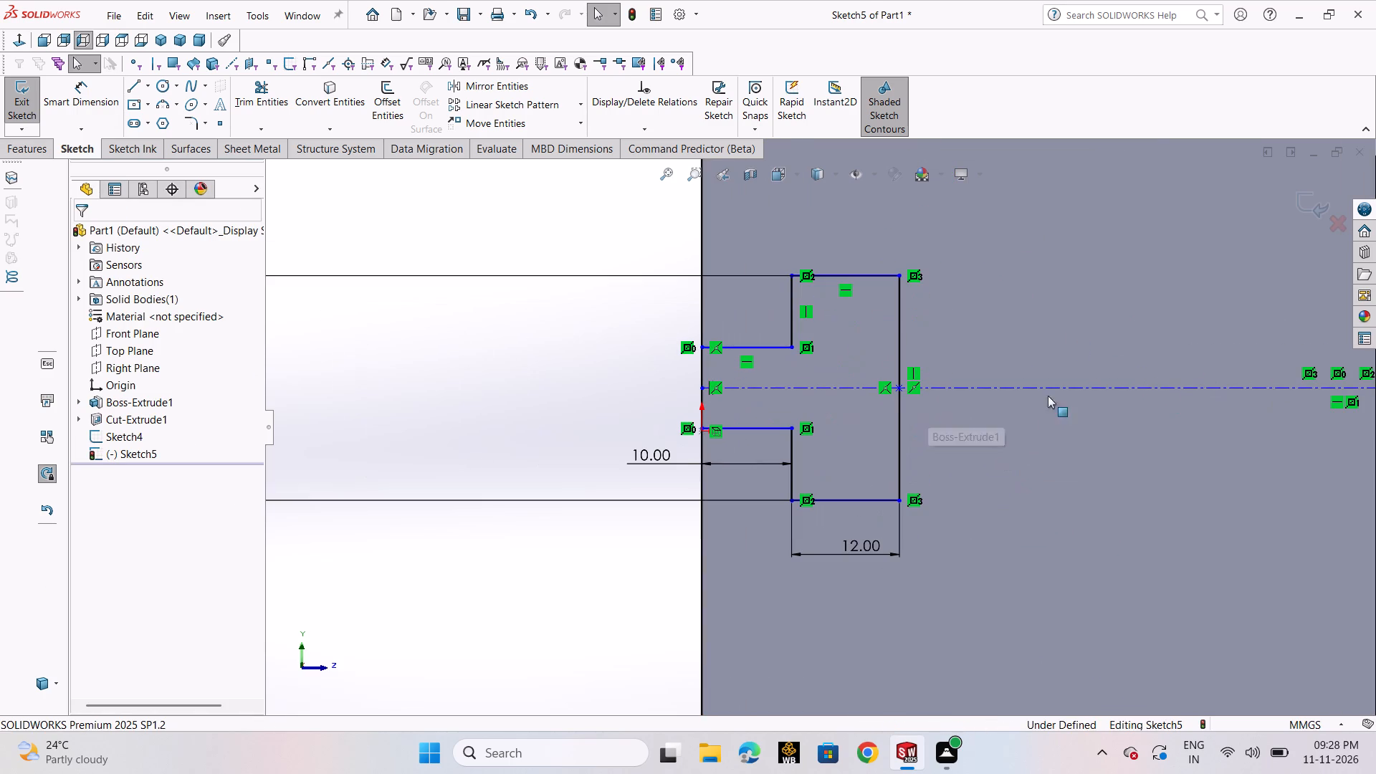
scroll(781, 481, "down", 3)
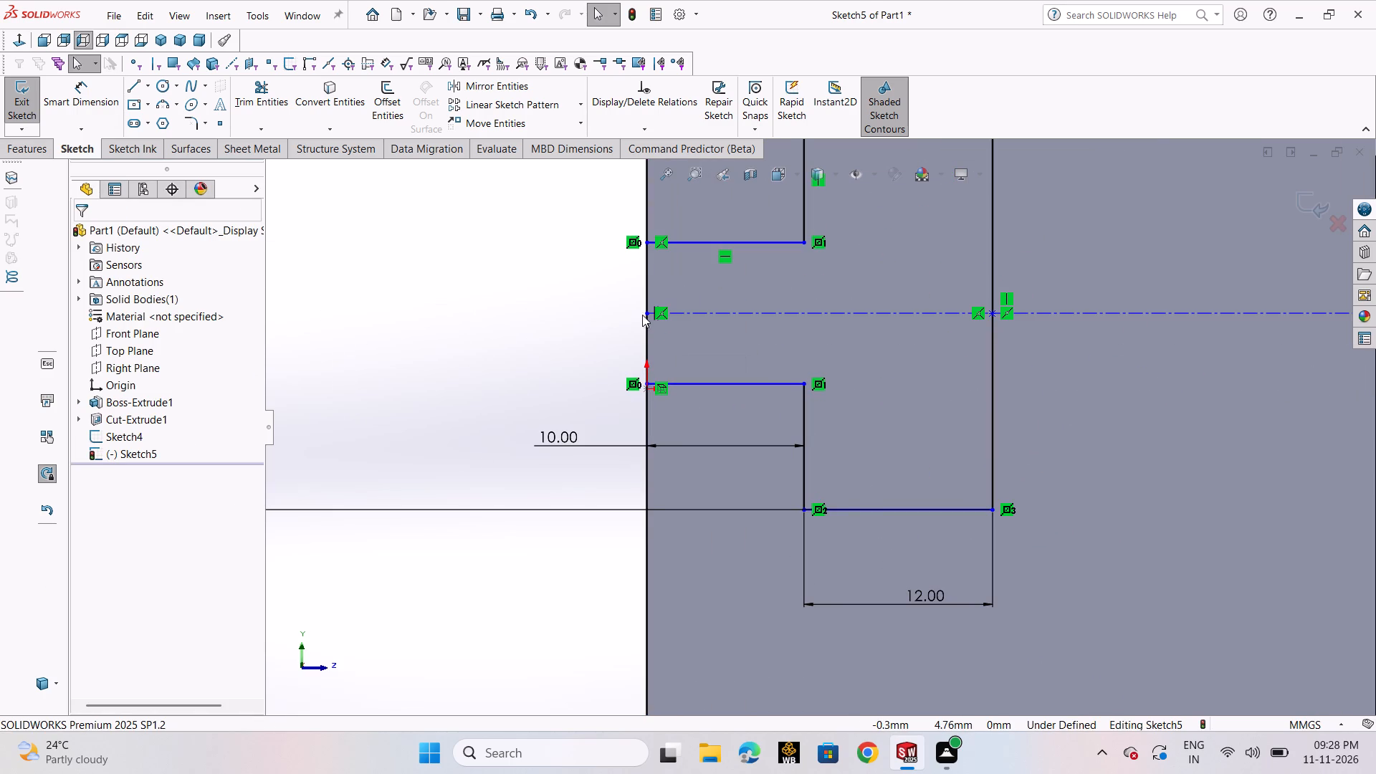
left_click(645, 314)
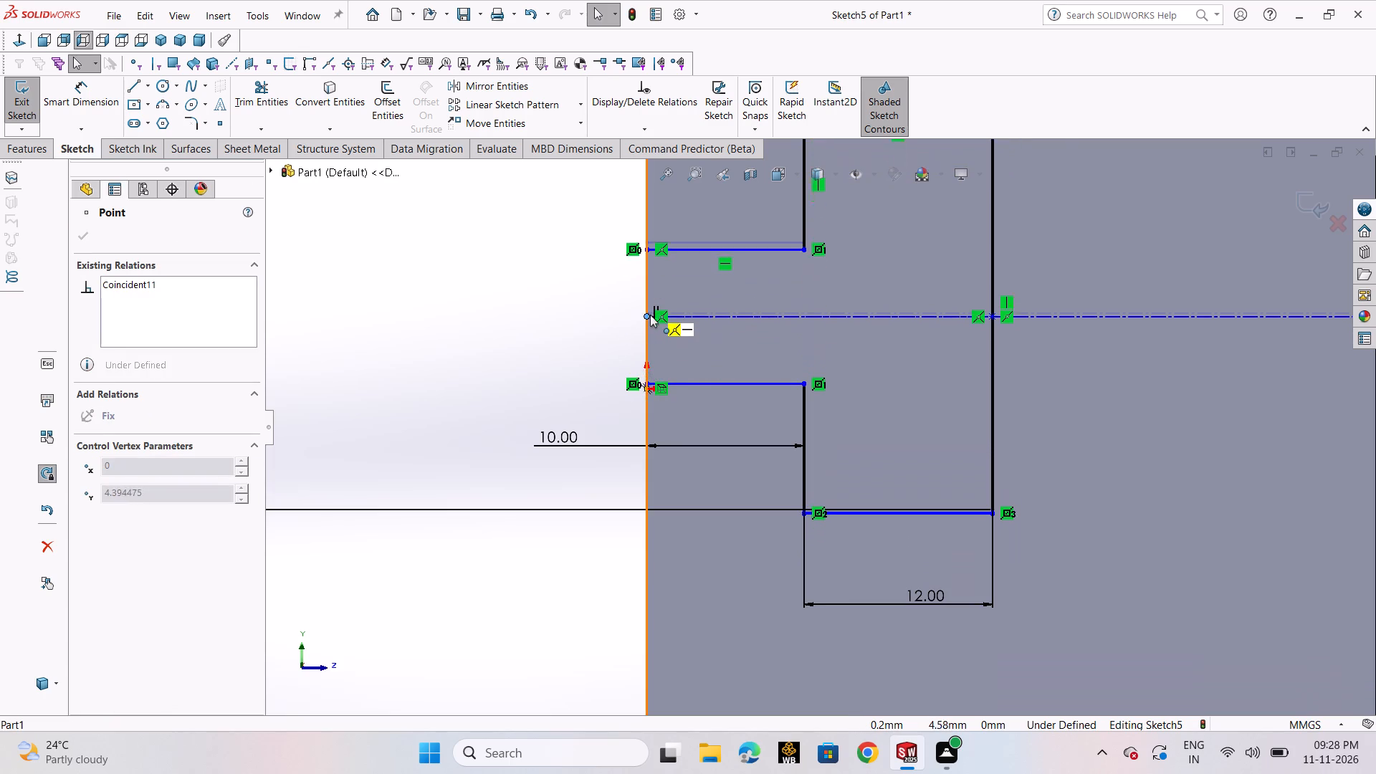
Move the T-slot neck's lower horizontal line off the sketch origin, farther below the centerline.
scroll(674, 364, "down", 5)
scroll(813, 431, "down", 3)
scroll(682, 416, "up", 1)
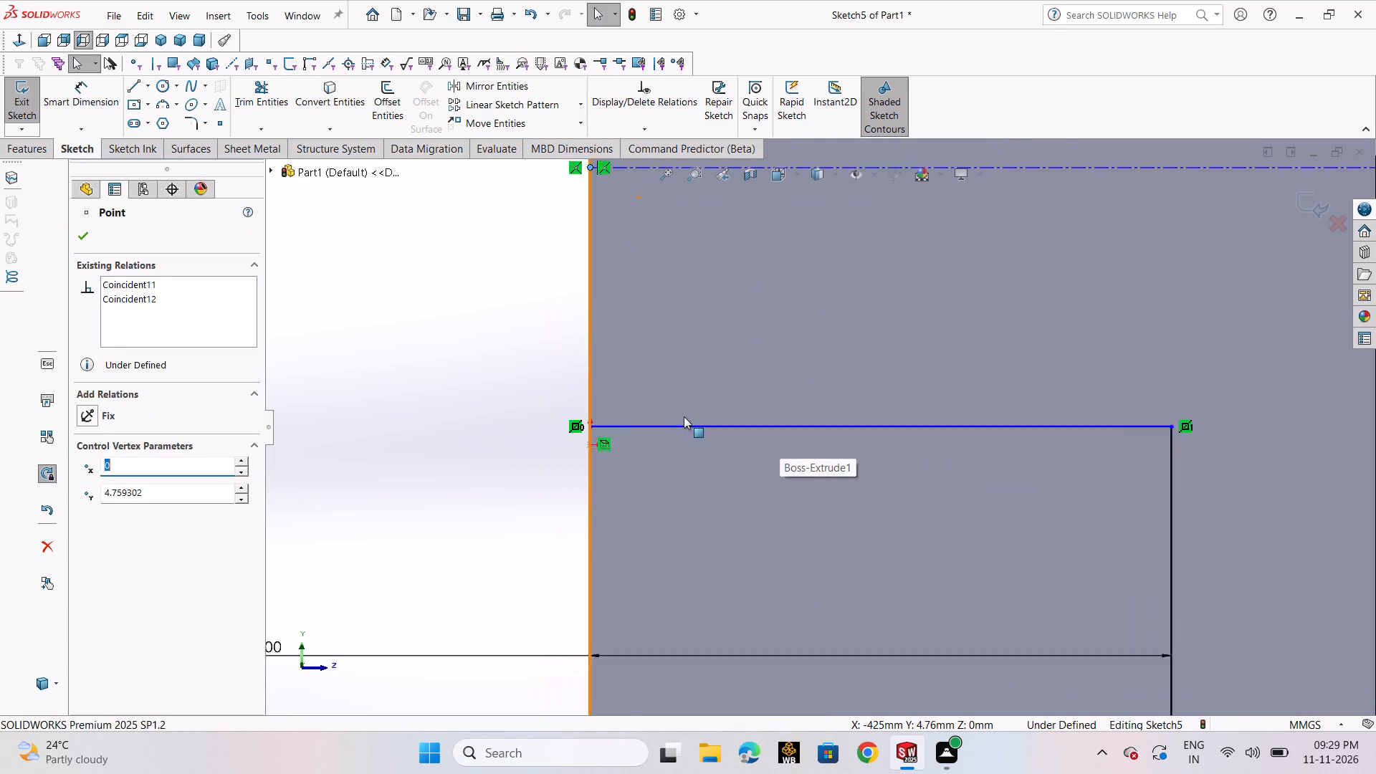
scroll(684, 416, "up", 2)
left_click_drag(765, 428, 772, 585)
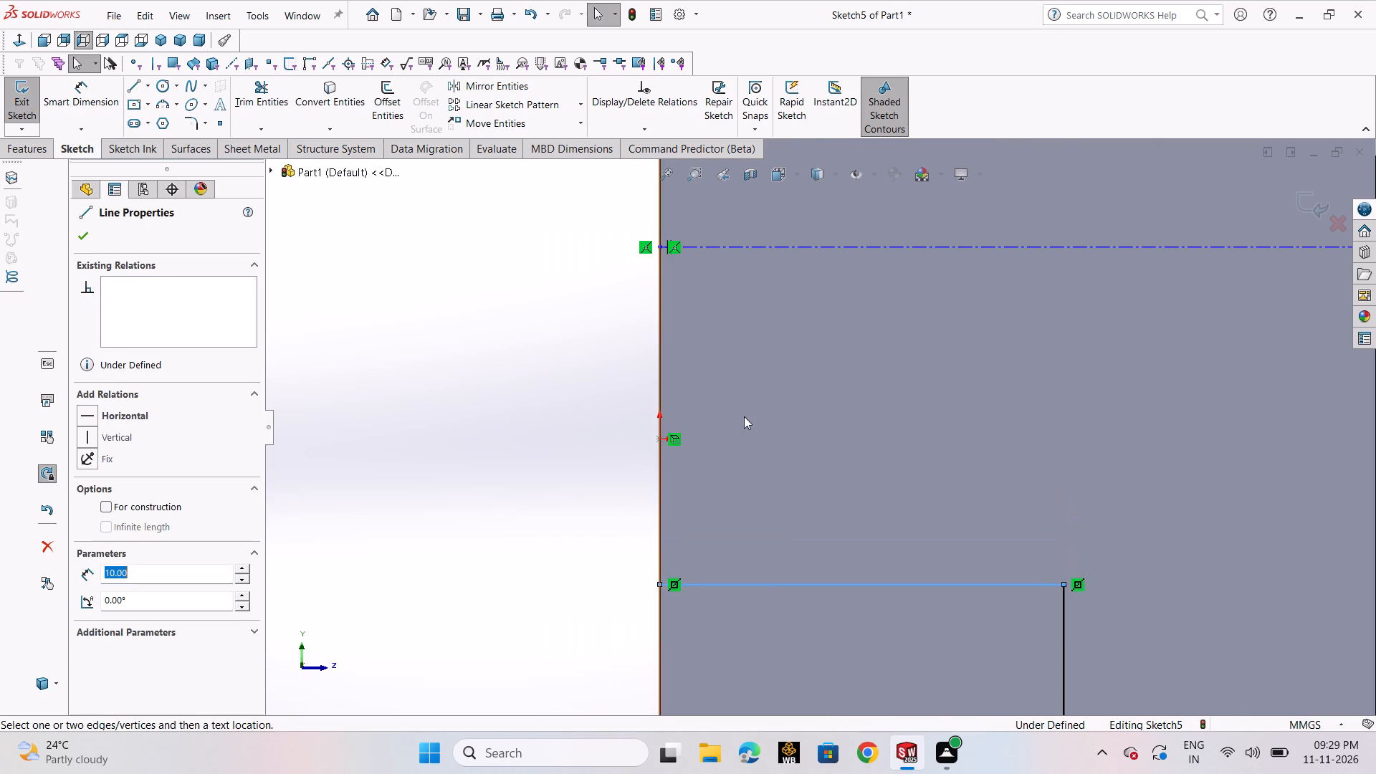
Move the horizontal centerline's outer end along the dovetail-side edge onto the sketch origin.
left_click_drag(661, 248, 661, 376)
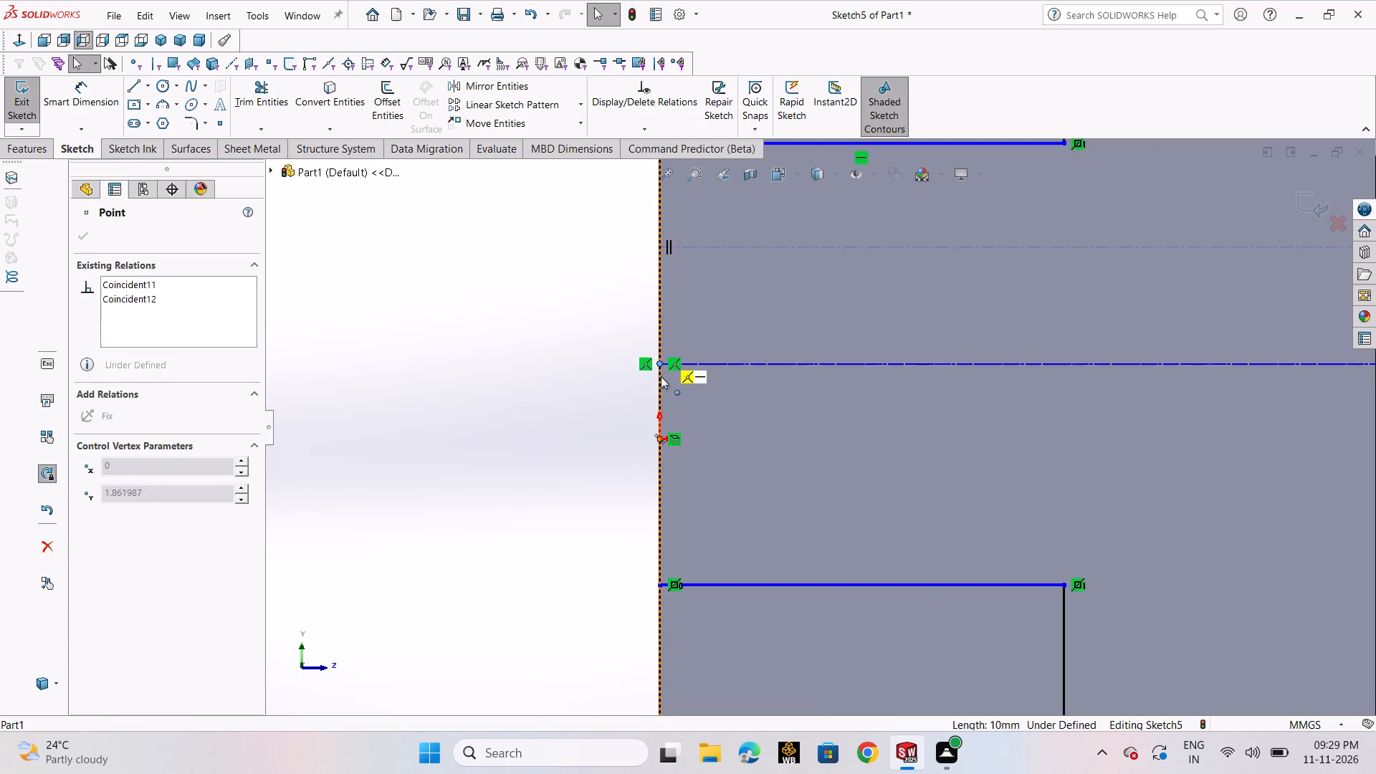
left_click_drag(661, 376, 658, 438)
left_click(563, 487)
Dimension the spacing between the T-slot neck's upper and lower horizontal lines to 16 mm and finish dimensioning.
scroll(950, 219, "up", 2)
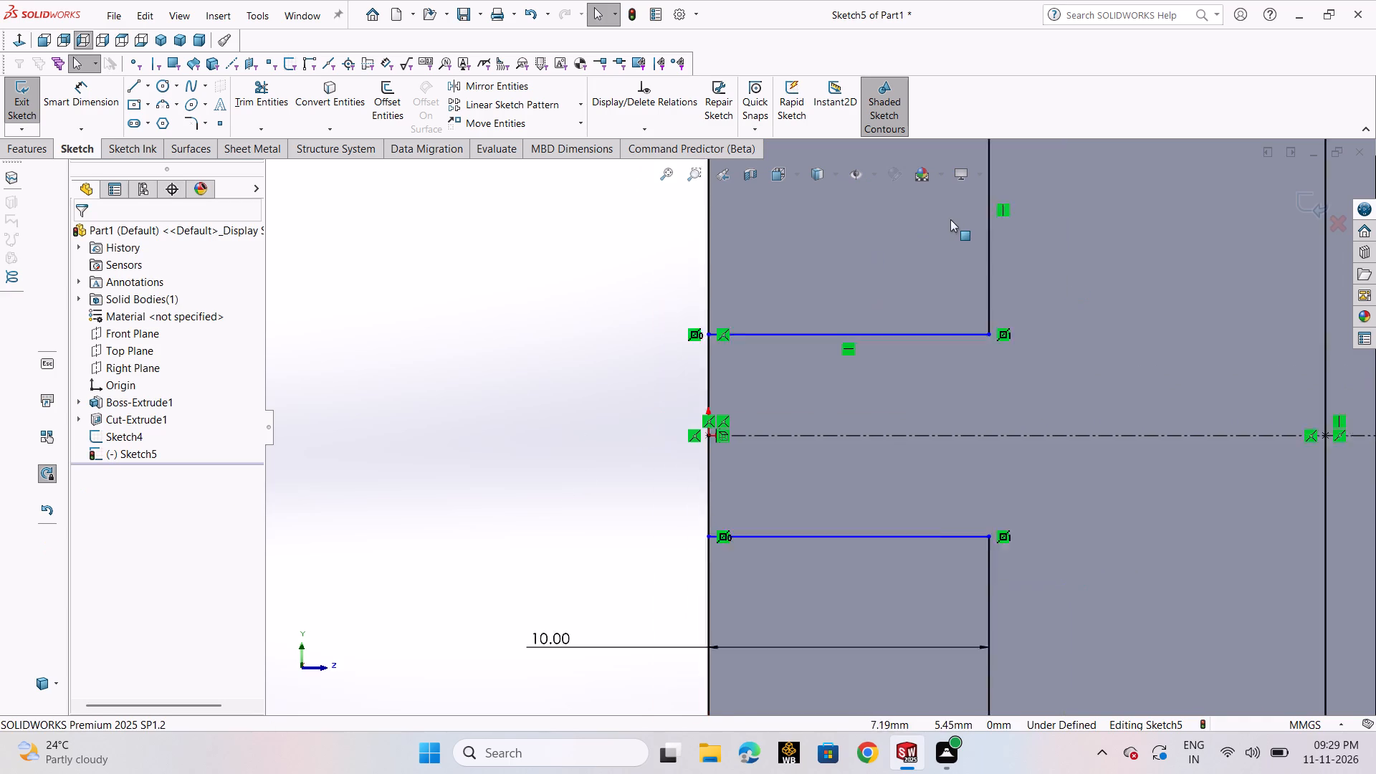
scroll(950, 219, "up", 2)
scroll(963, 275, "up", 2)
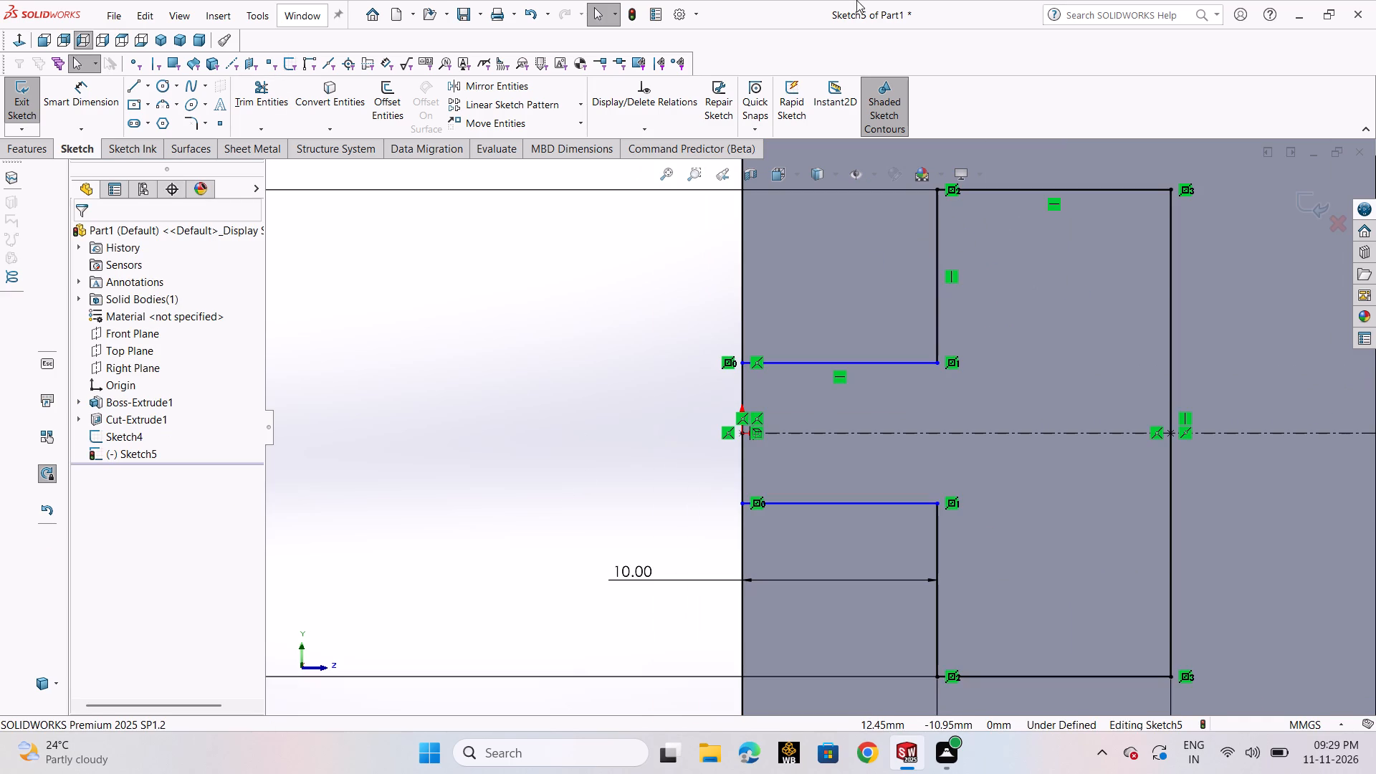
scroll(915, 359, "up", 4)
scroll(985, 387, "up", 1)
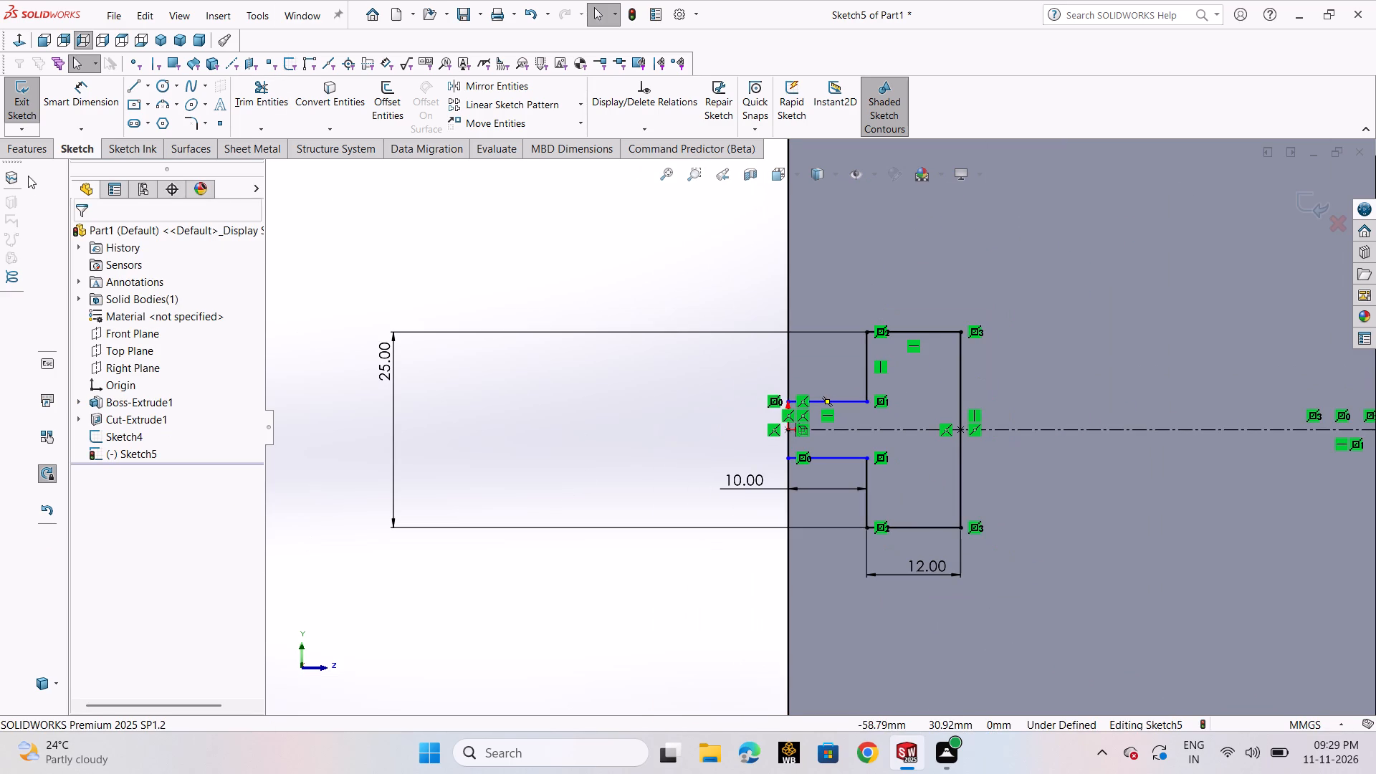
left_click(85, 118)
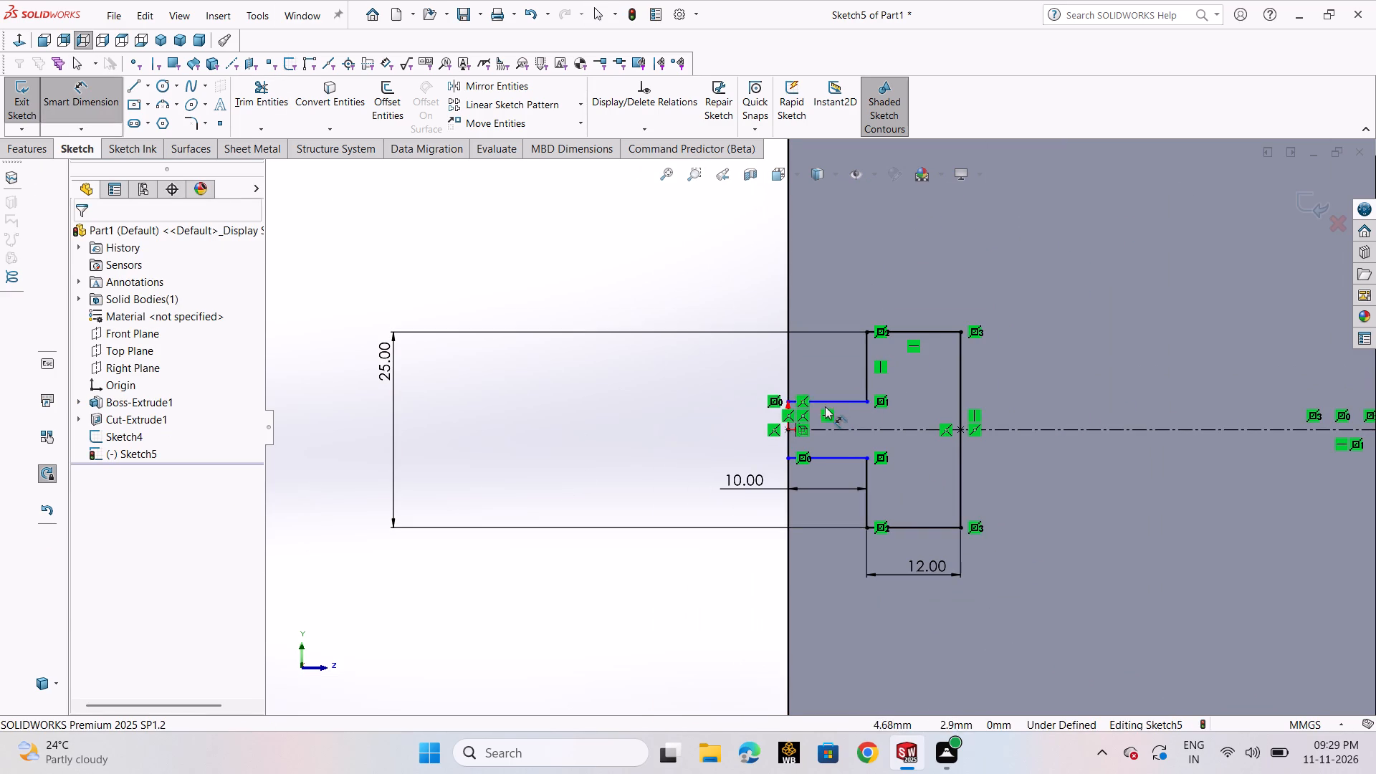
left_click(829, 398)
left_click(841, 454)
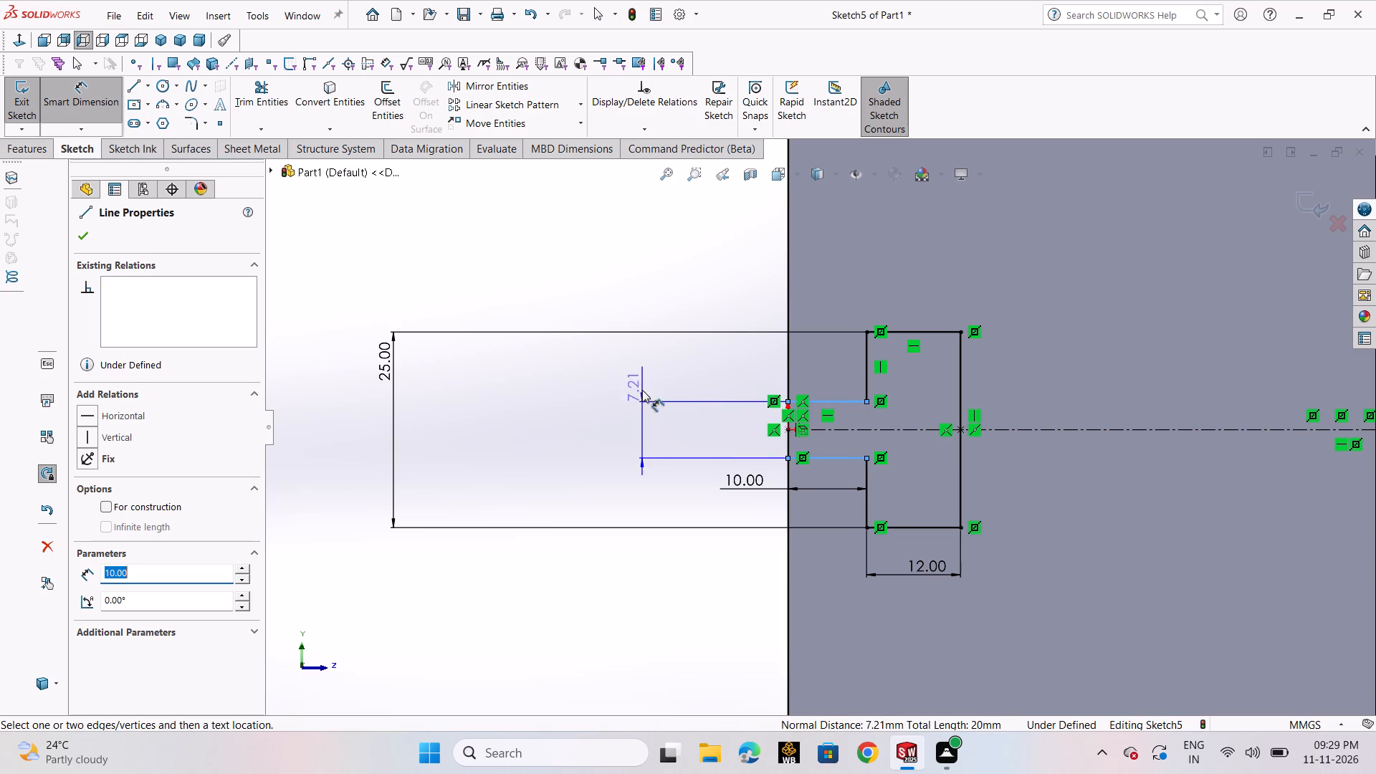
left_click(644, 422)
type("16")
key("Return")
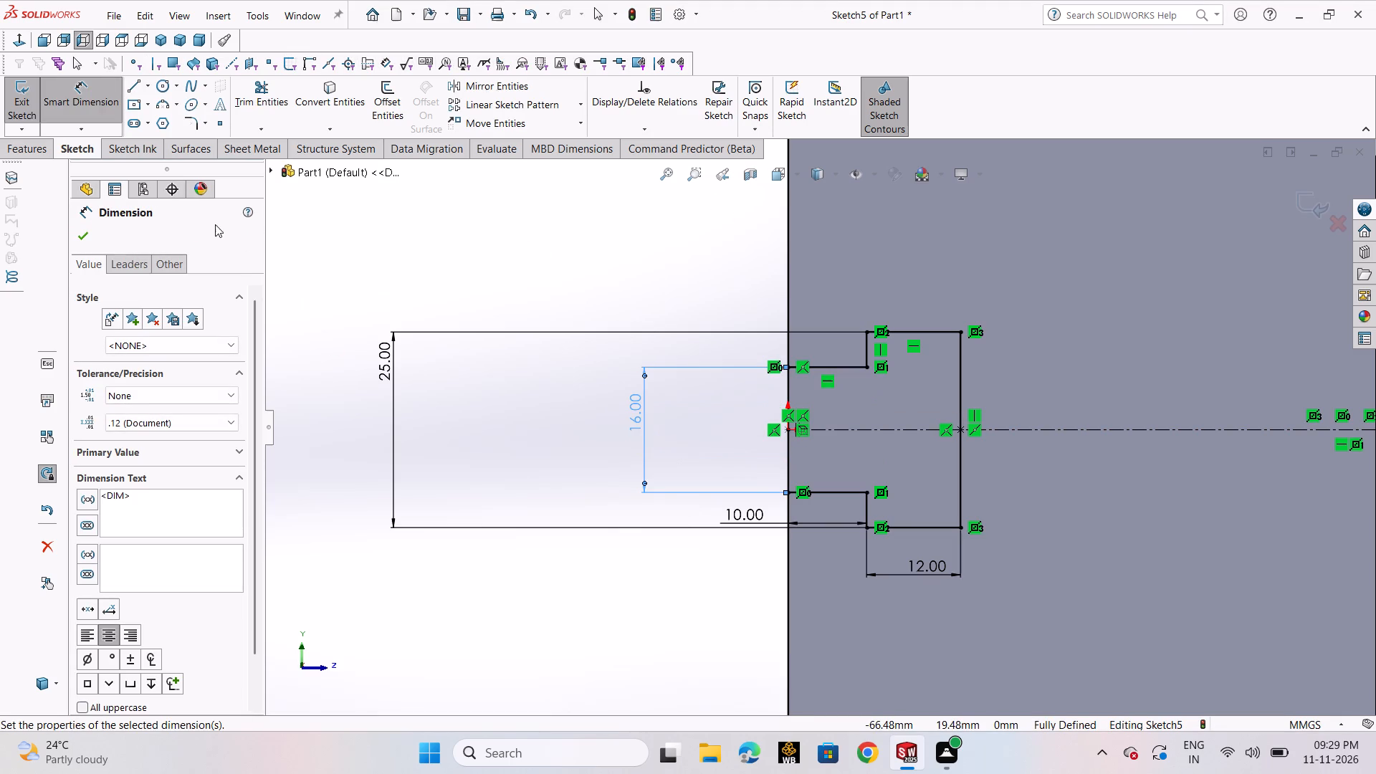
left_click(92, 242)
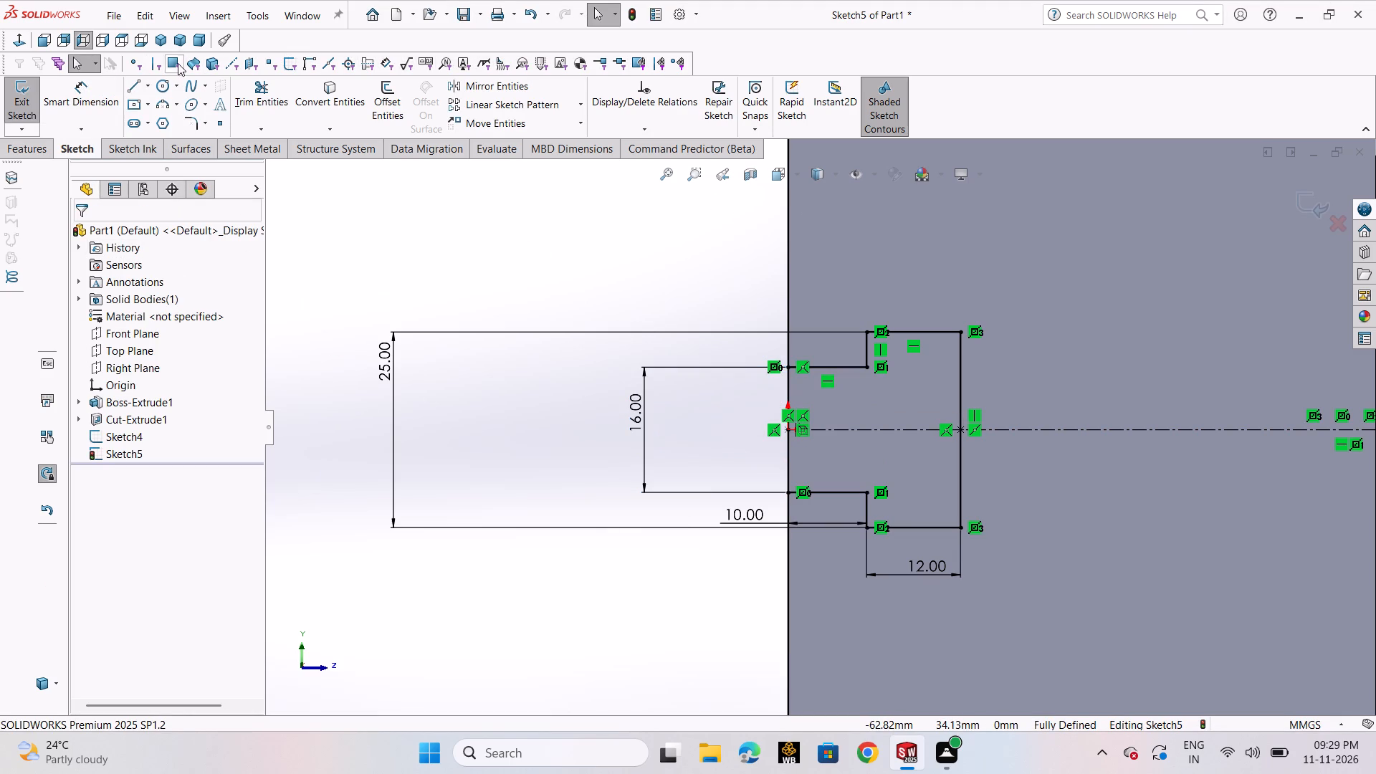
Close the T-slot profile with a vertical line along the block edge joining the outer ends of the two neck lines.
left_click(134, 90)
left_click(156, 105)
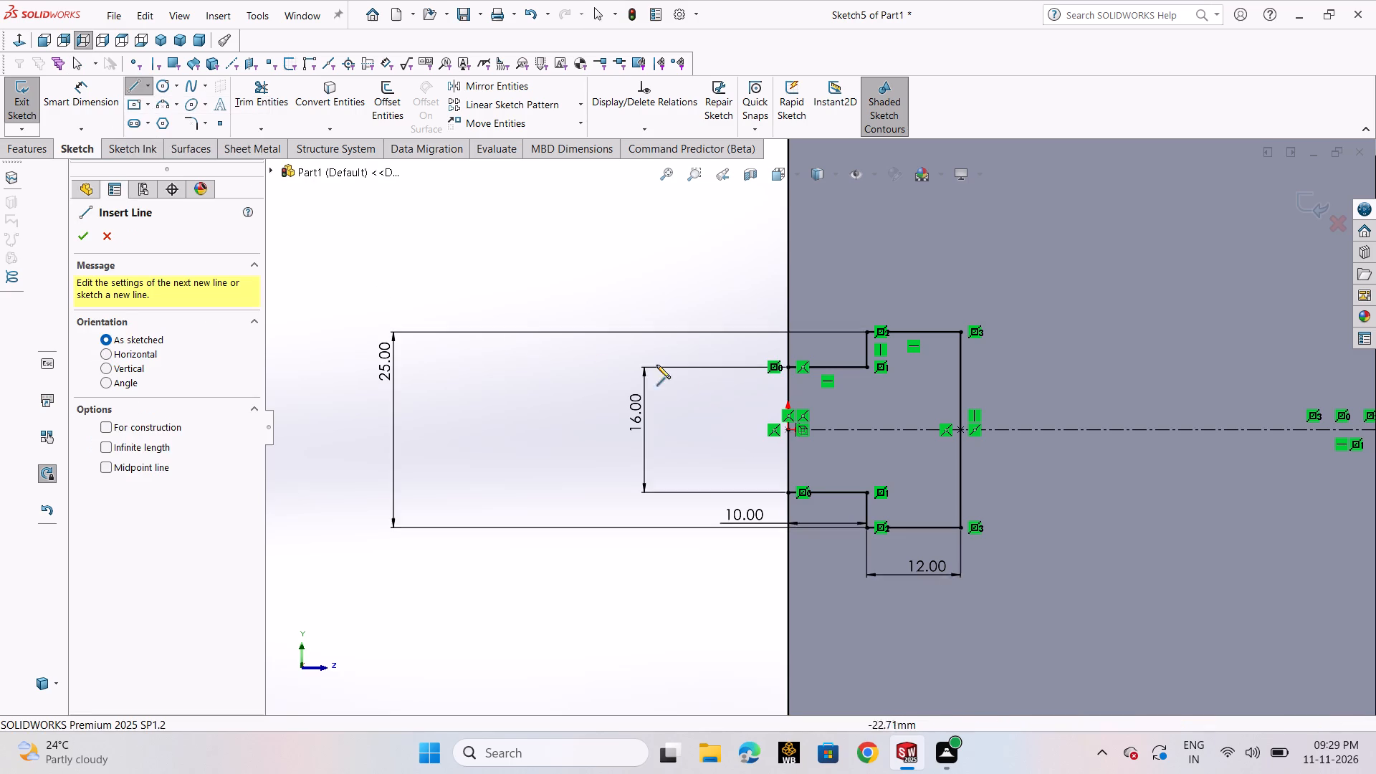
scroll(805, 382, "down", 2)
left_click(784, 368)
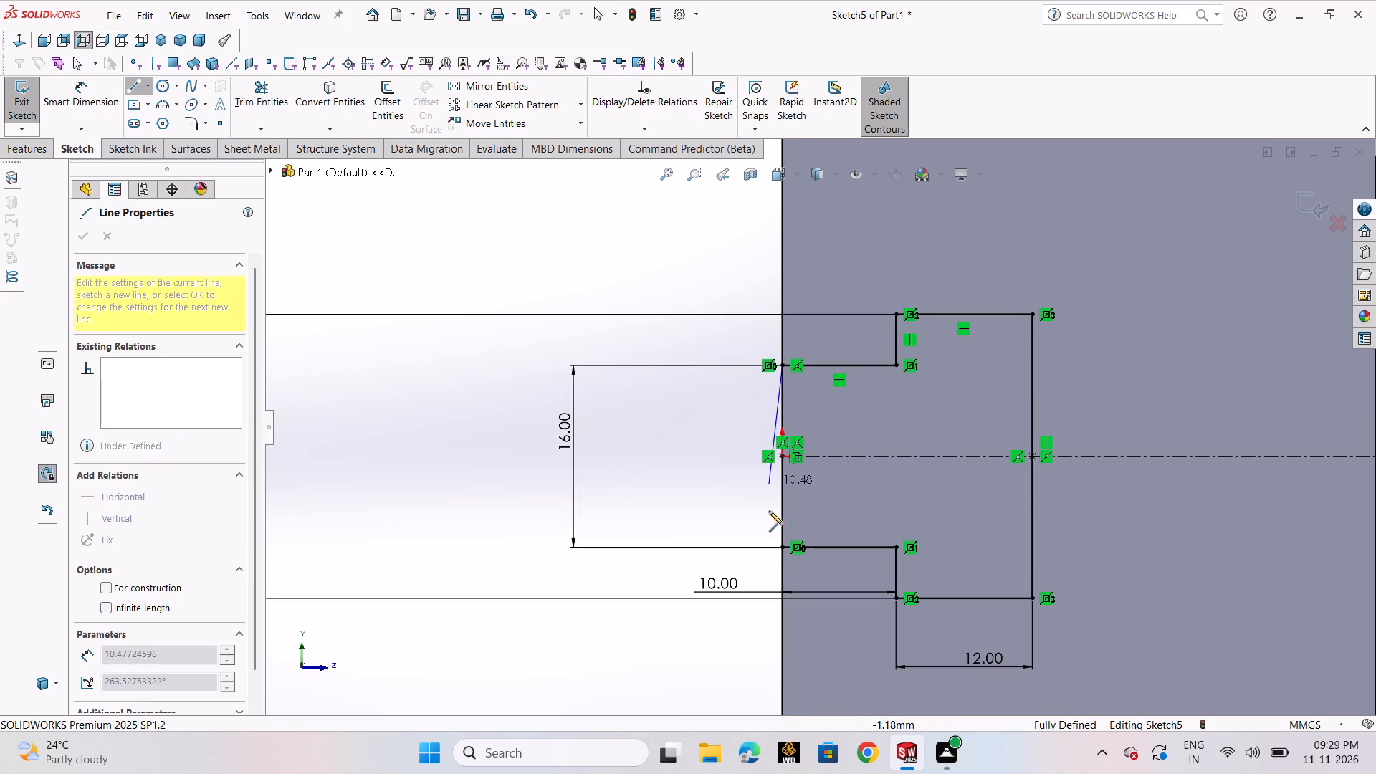
left_click(781, 548)
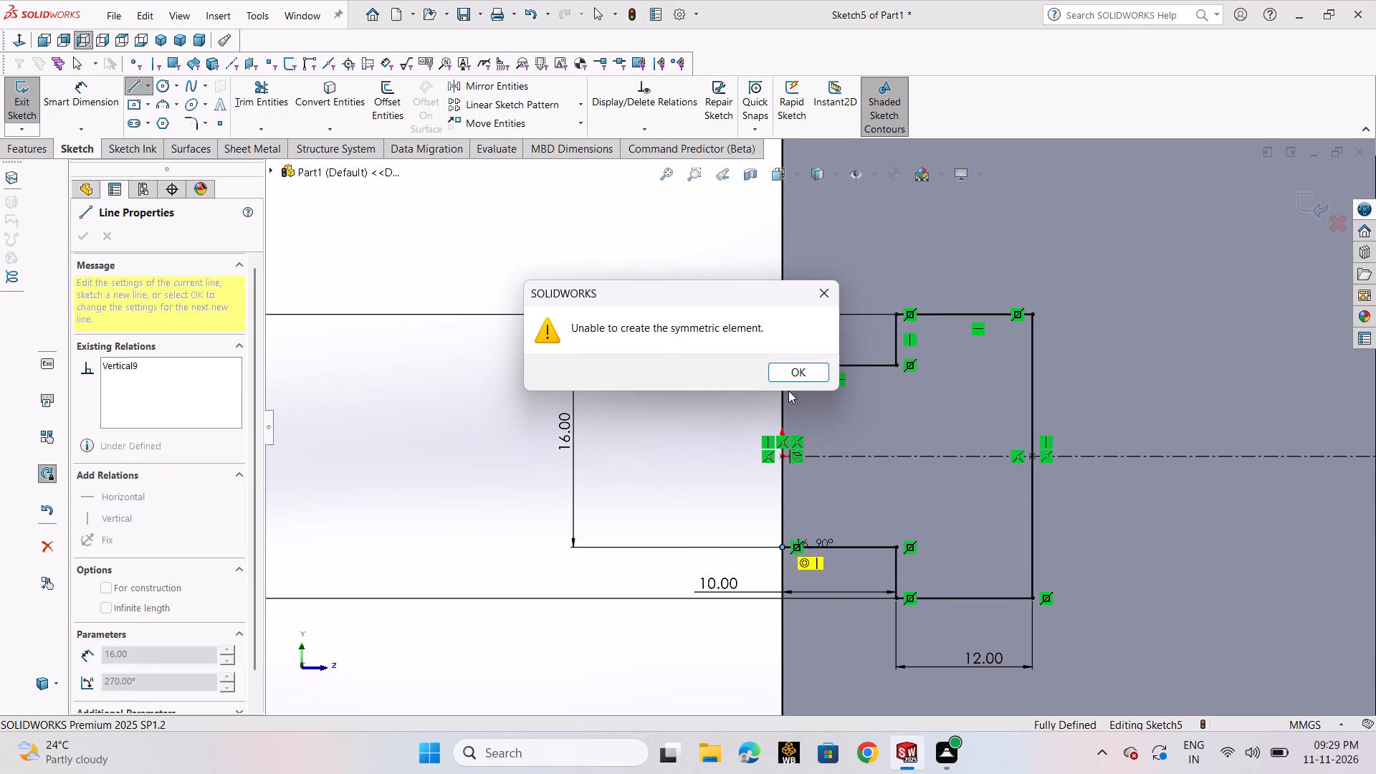
left_click(800, 376)
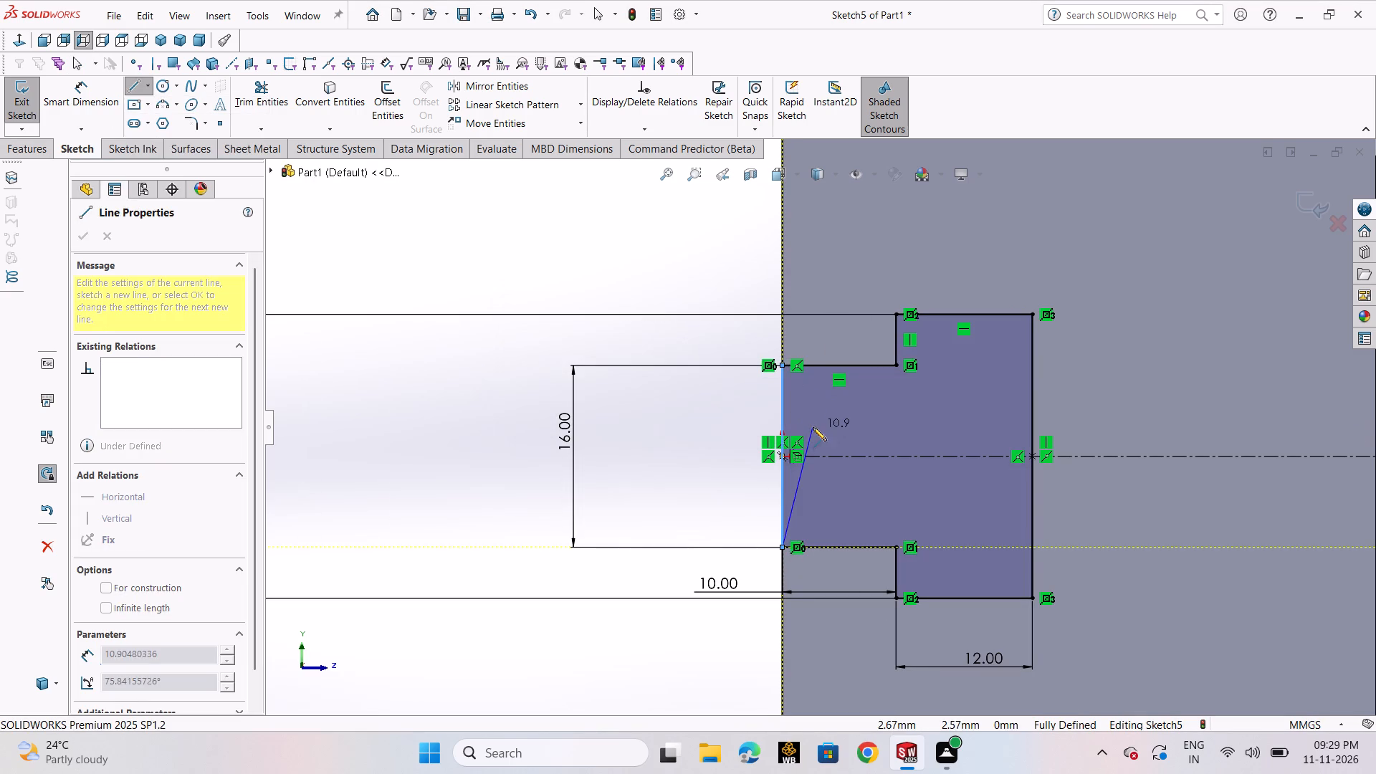
key("Escape")
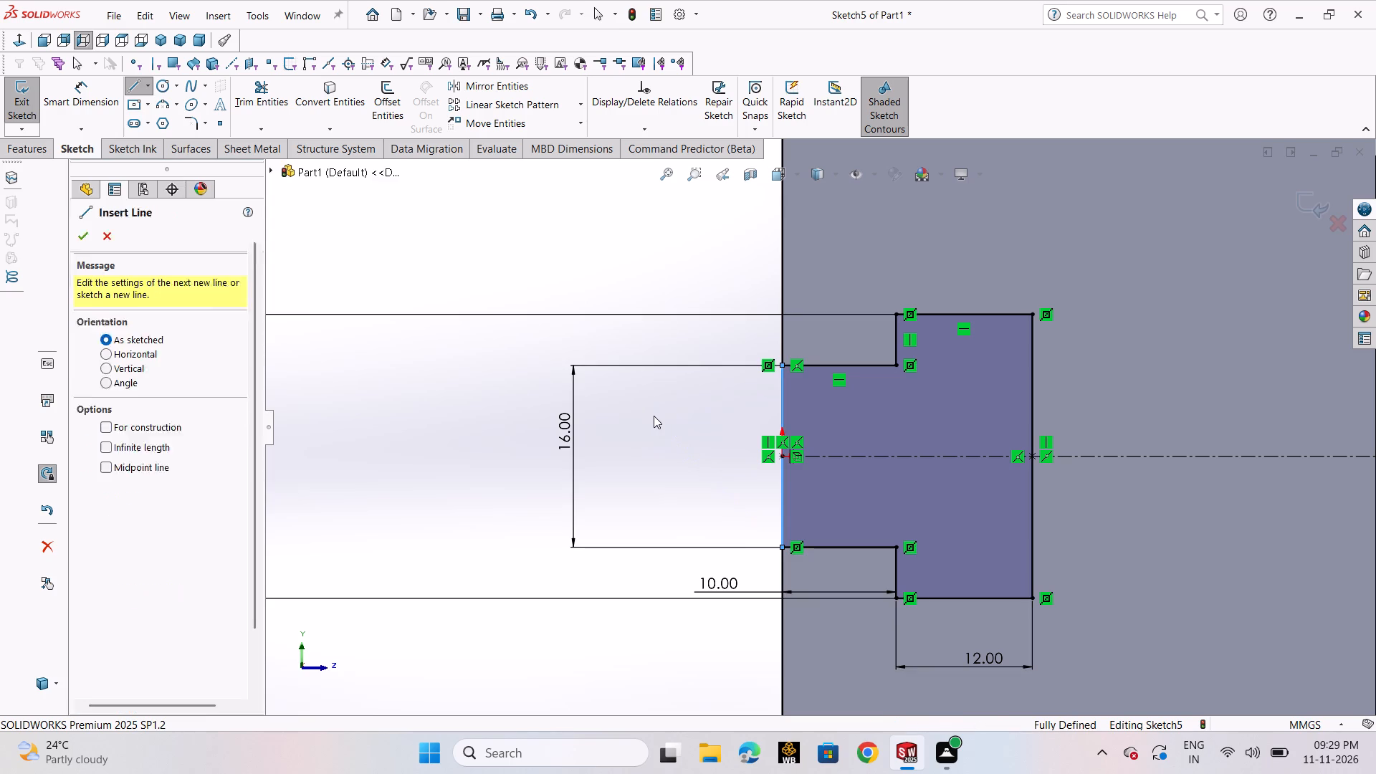
Examine the closed T-slot profile and its dimensions on the block's end face.
scroll(818, 496, "down", 3)
scroll(859, 457, "up", 5)
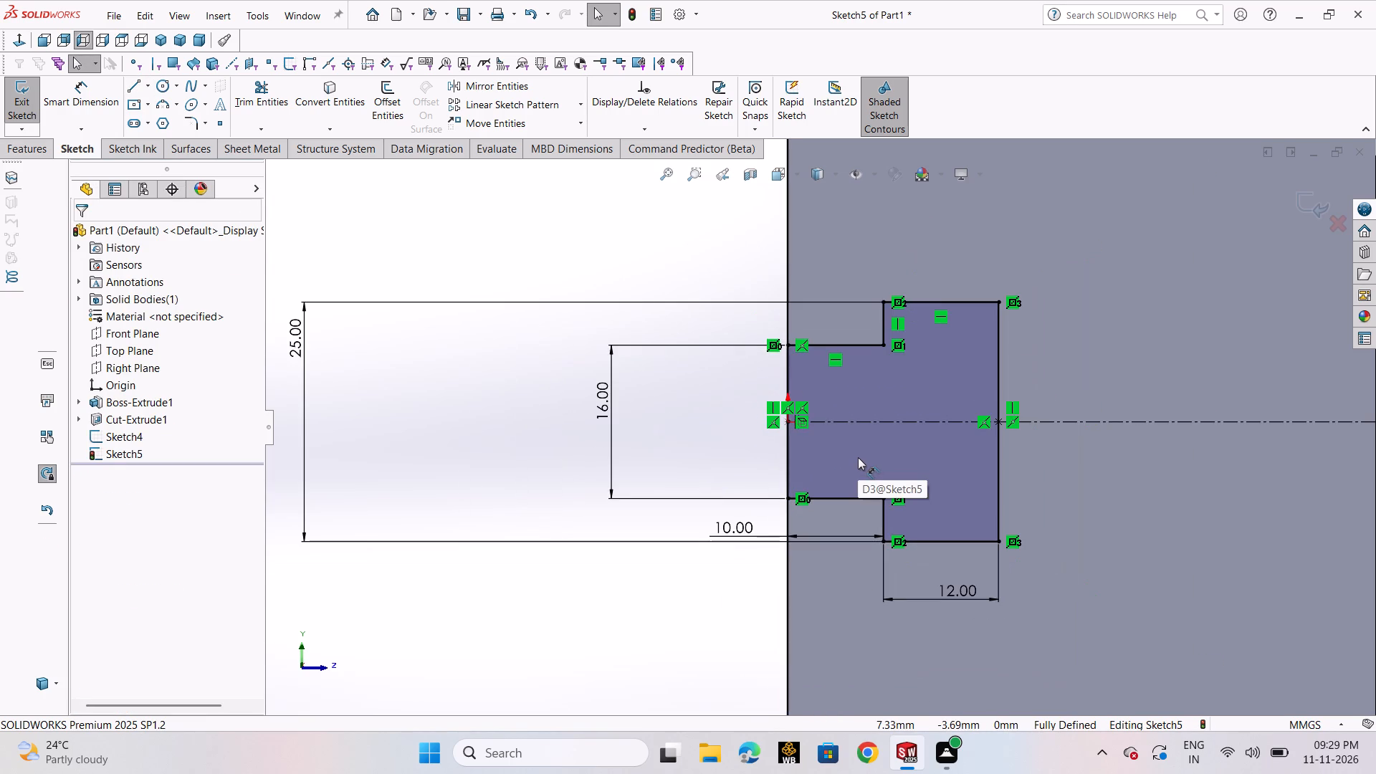
scroll(861, 454, "up", 2)
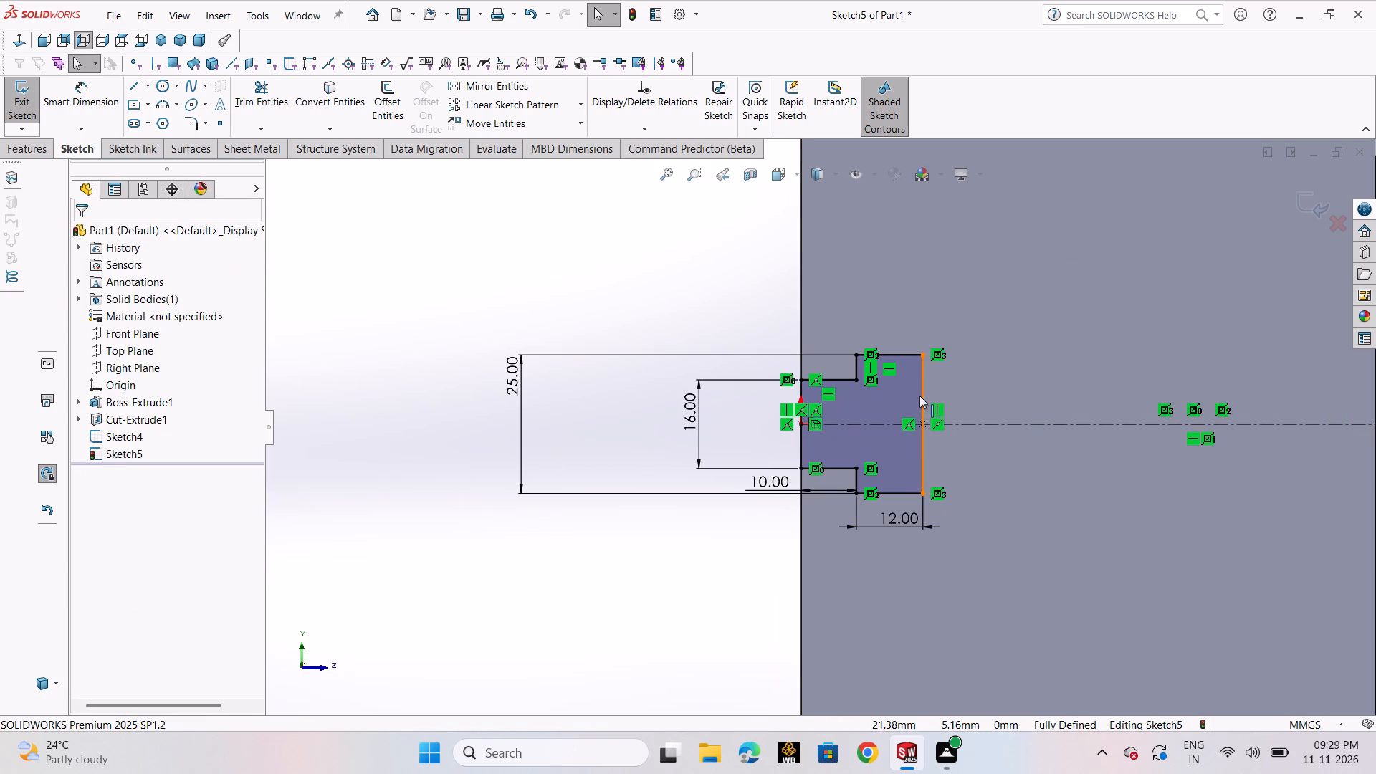
scroll(919, 396, "up", 1)
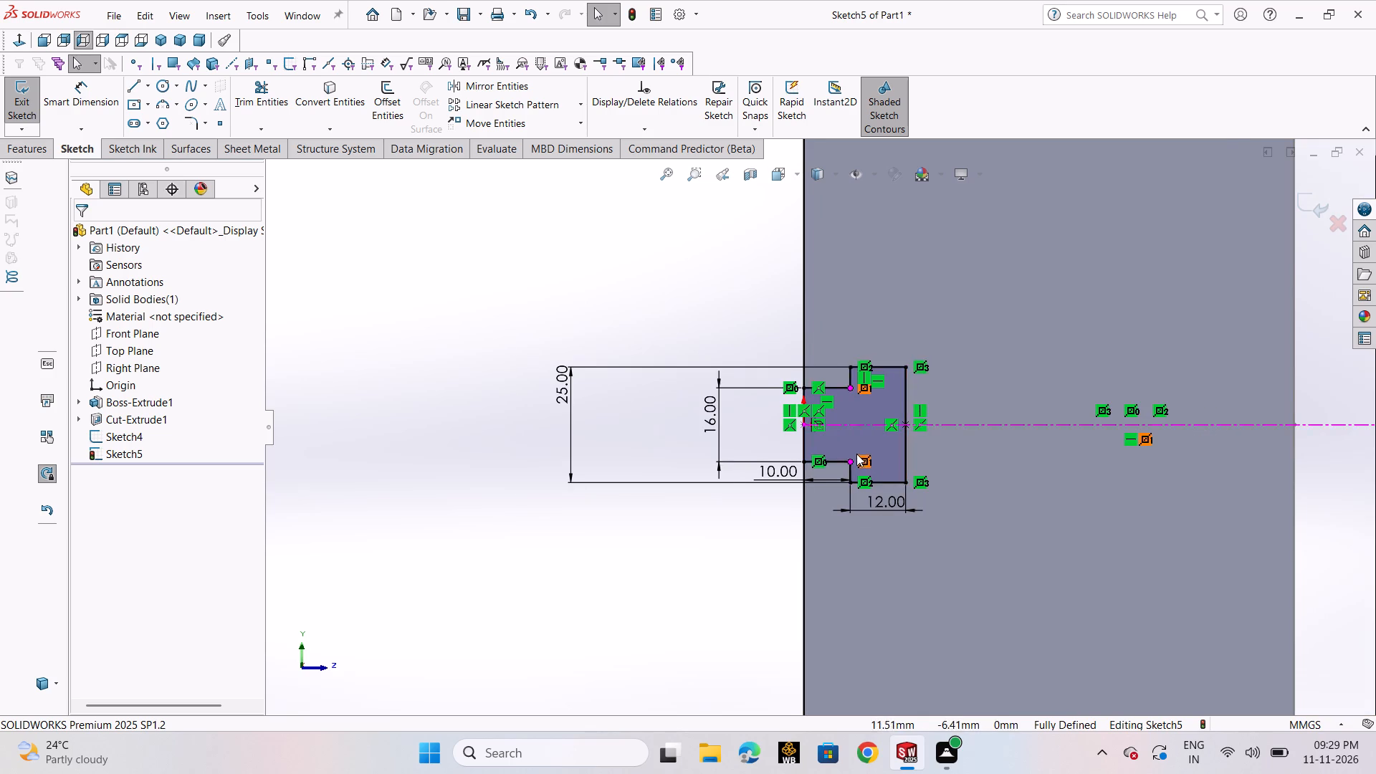
scroll(872, 451, "down", 2)
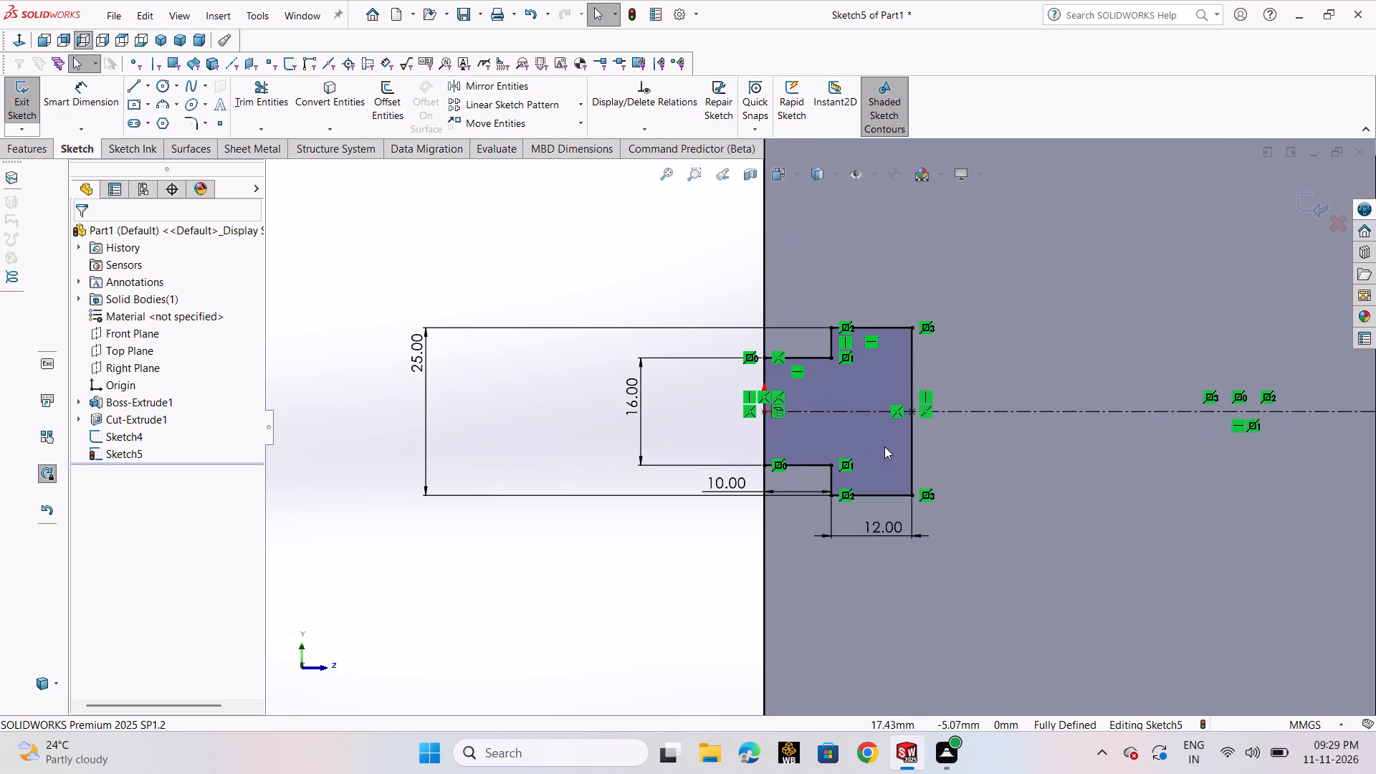
scroll(884, 446, "down", 2)
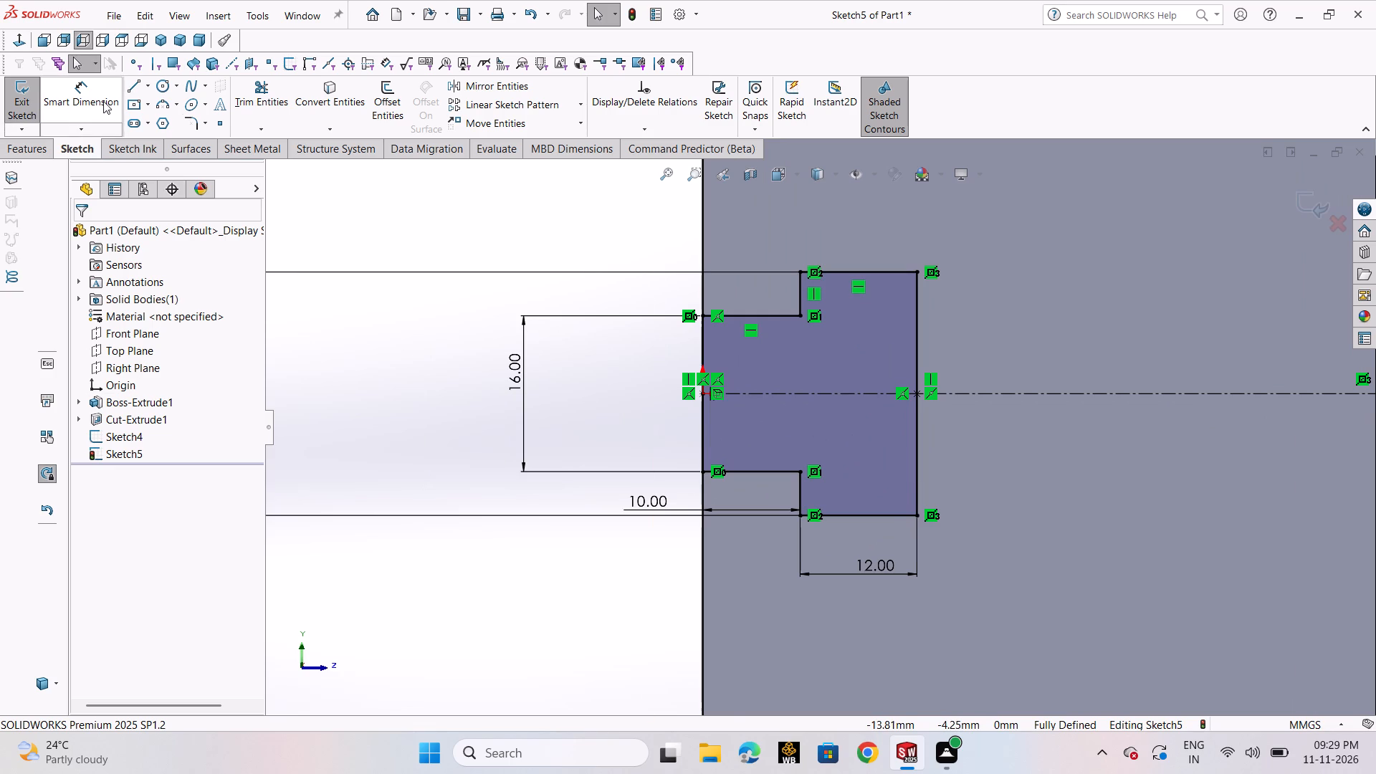
scroll(480, 280, "up", 2)
scroll(672, 355, "up", 2)
scroll(853, 393, "up", 2)
scroll(878, 410, "down", 3)
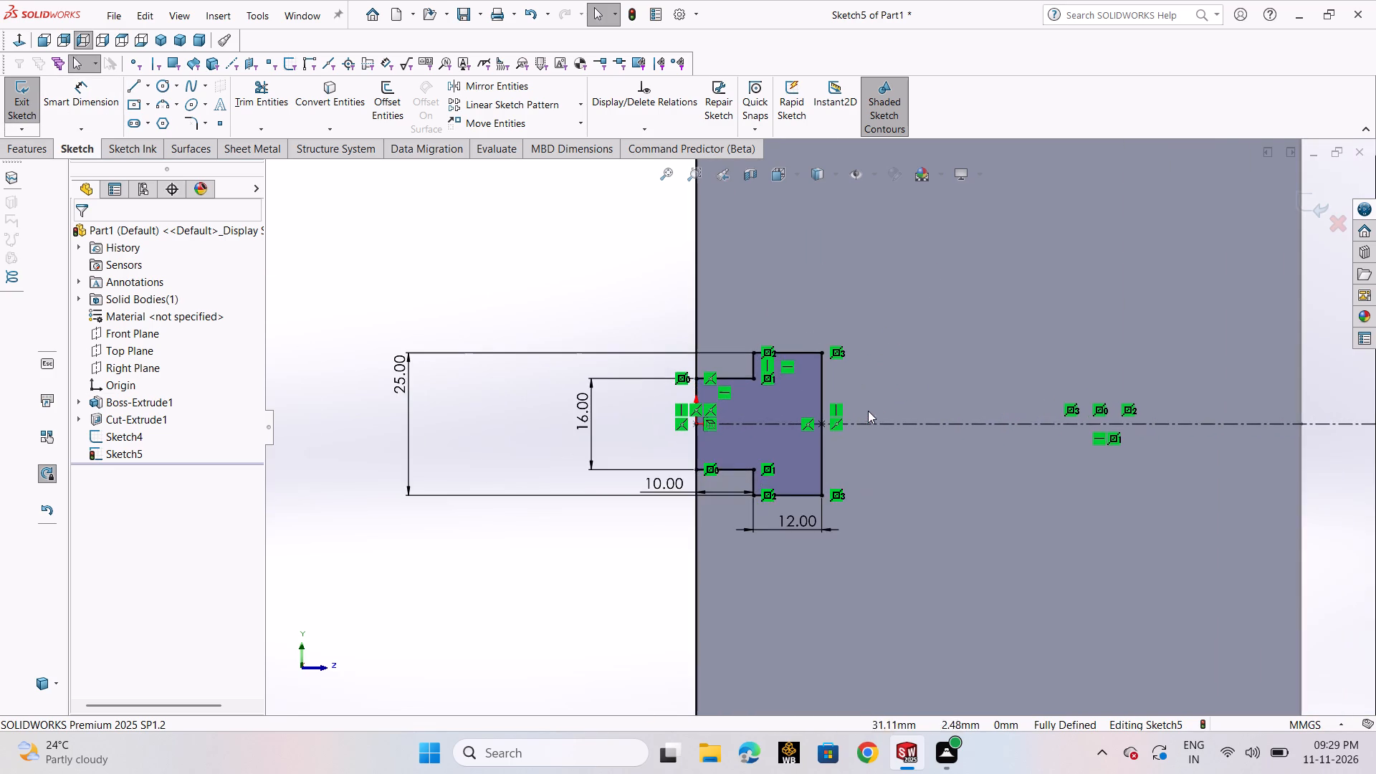
scroll(854, 412, "down", 1)
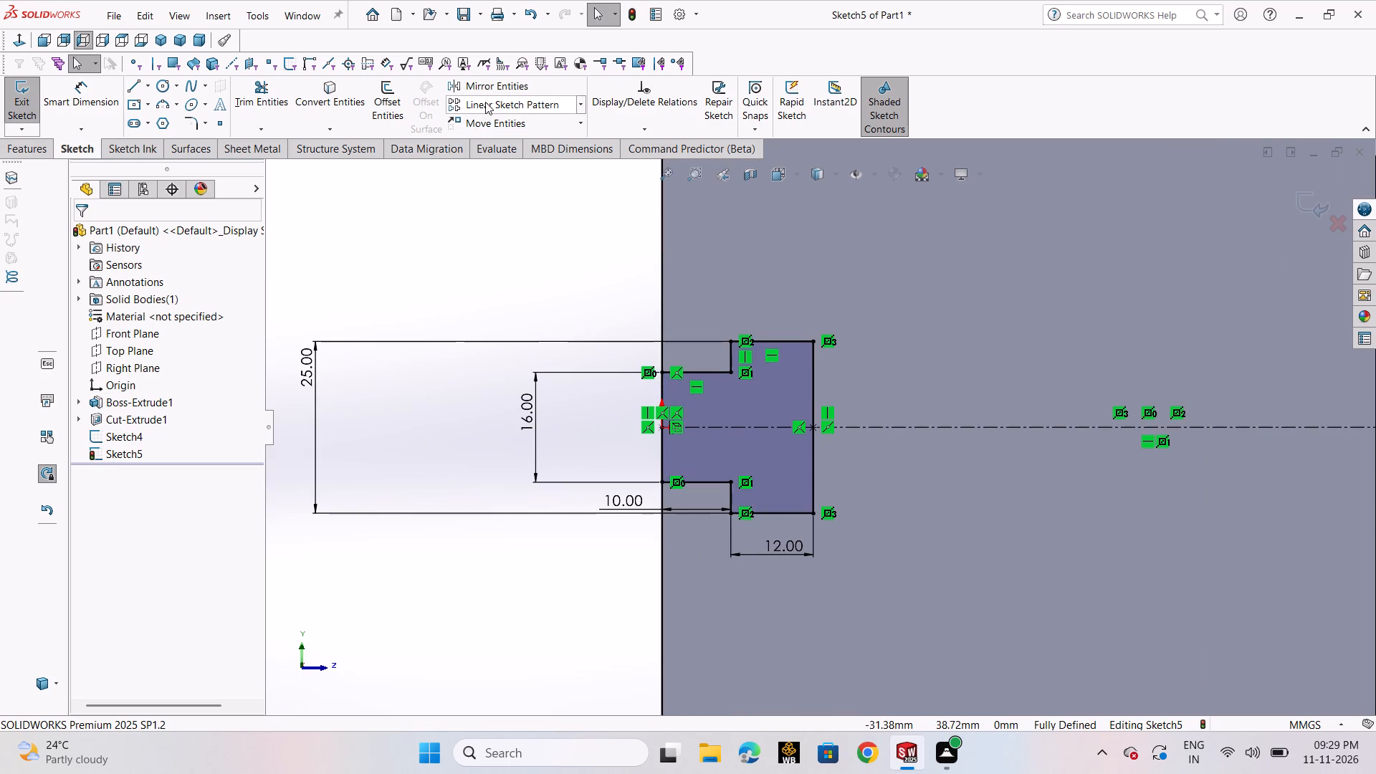
Copy the closed T-slot profile from its head's lower inner corner to directly above the original, with that corner at Y about 15.15 mm.
left_click(578, 128)
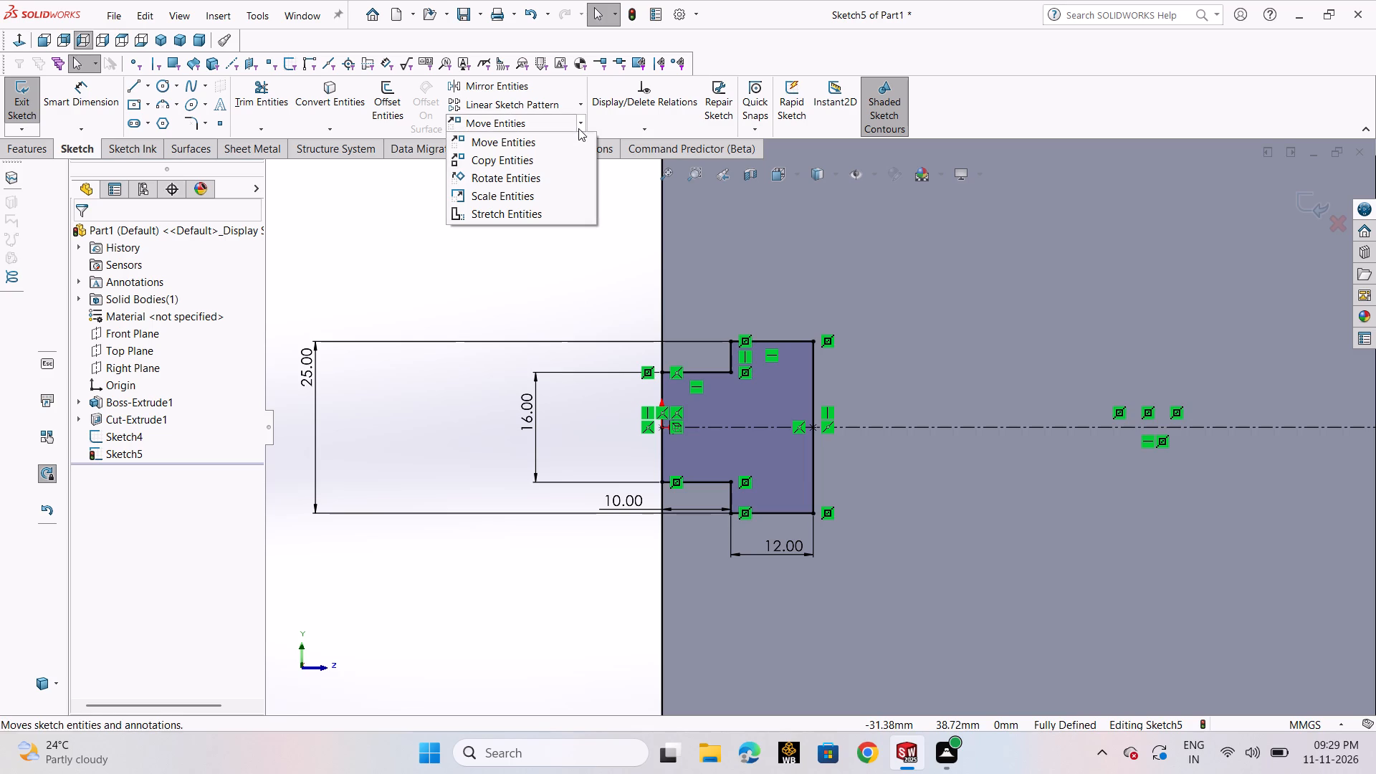
left_click(531, 164)
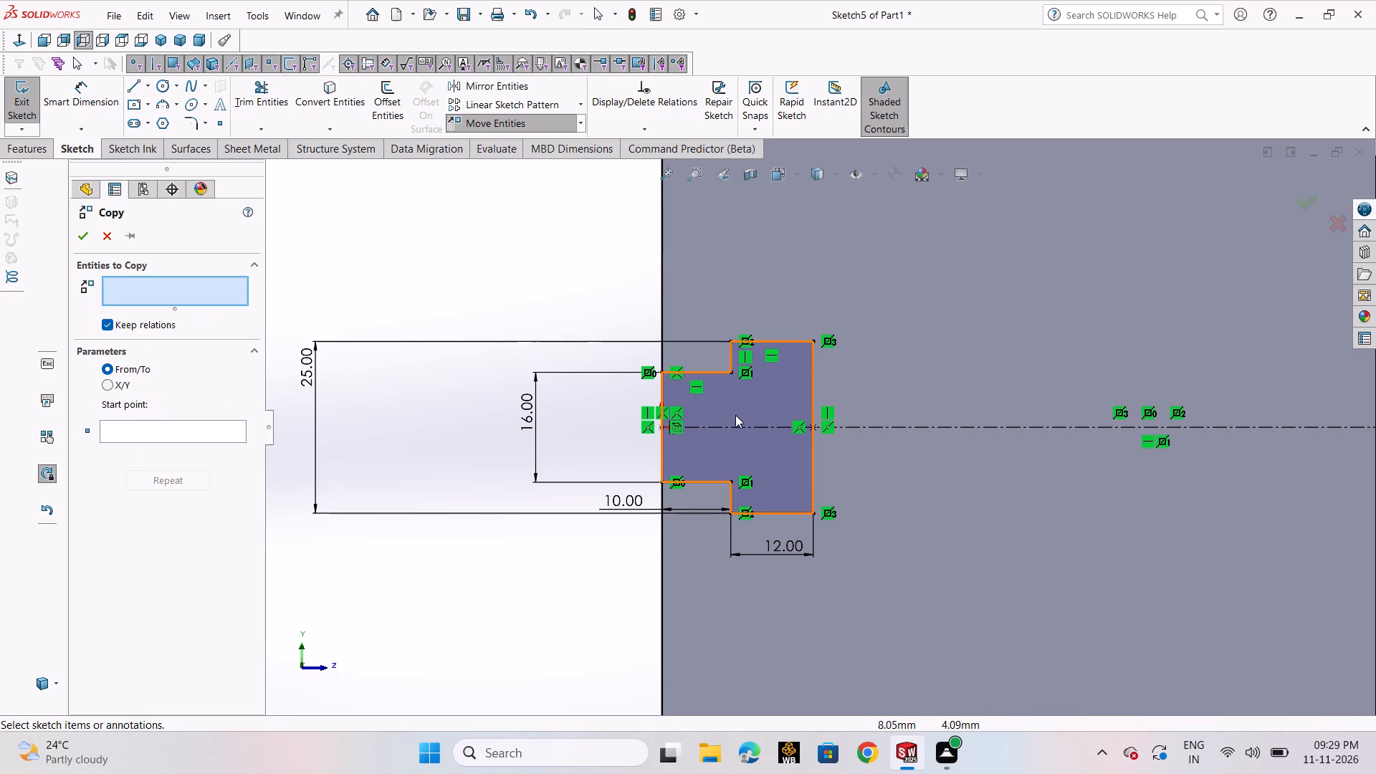
left_click(738, 418)
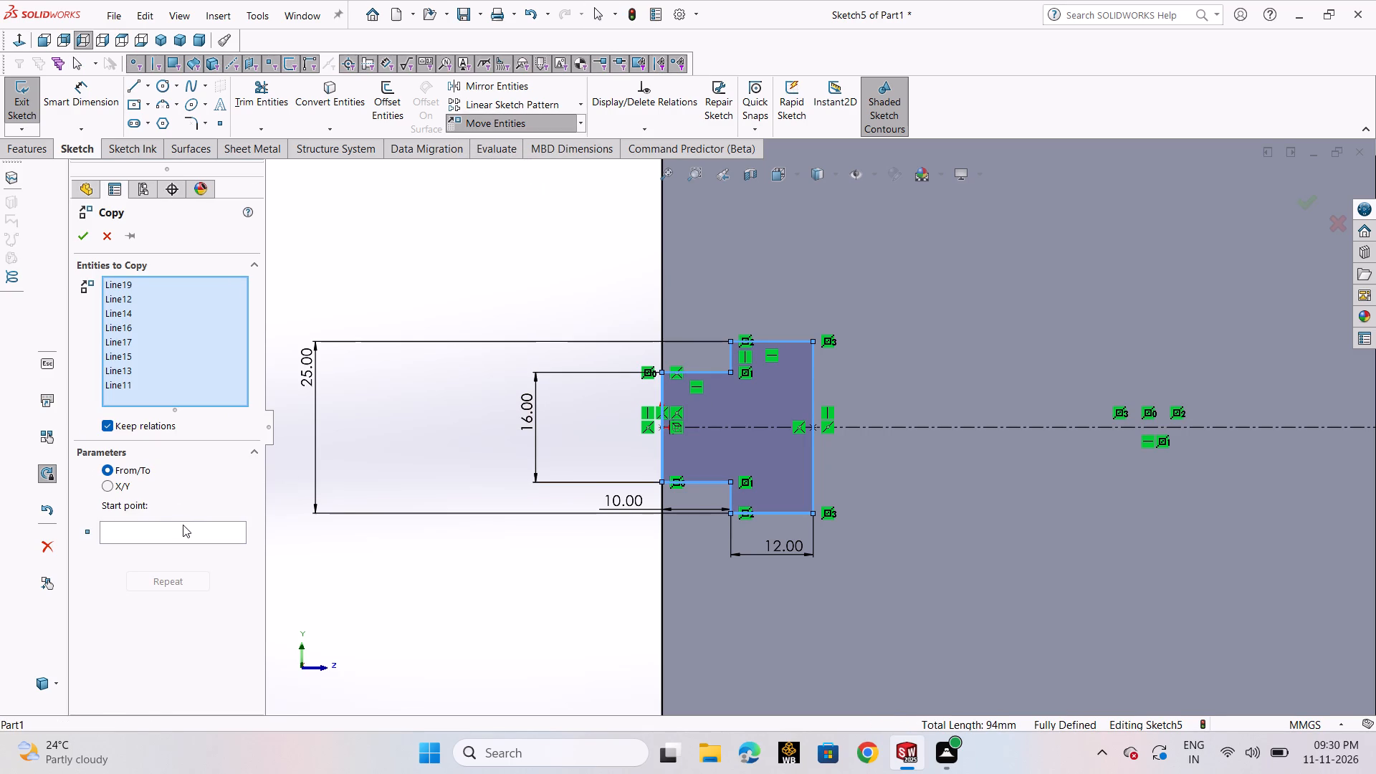
left_click(183, 525)
left_click(813, 513)
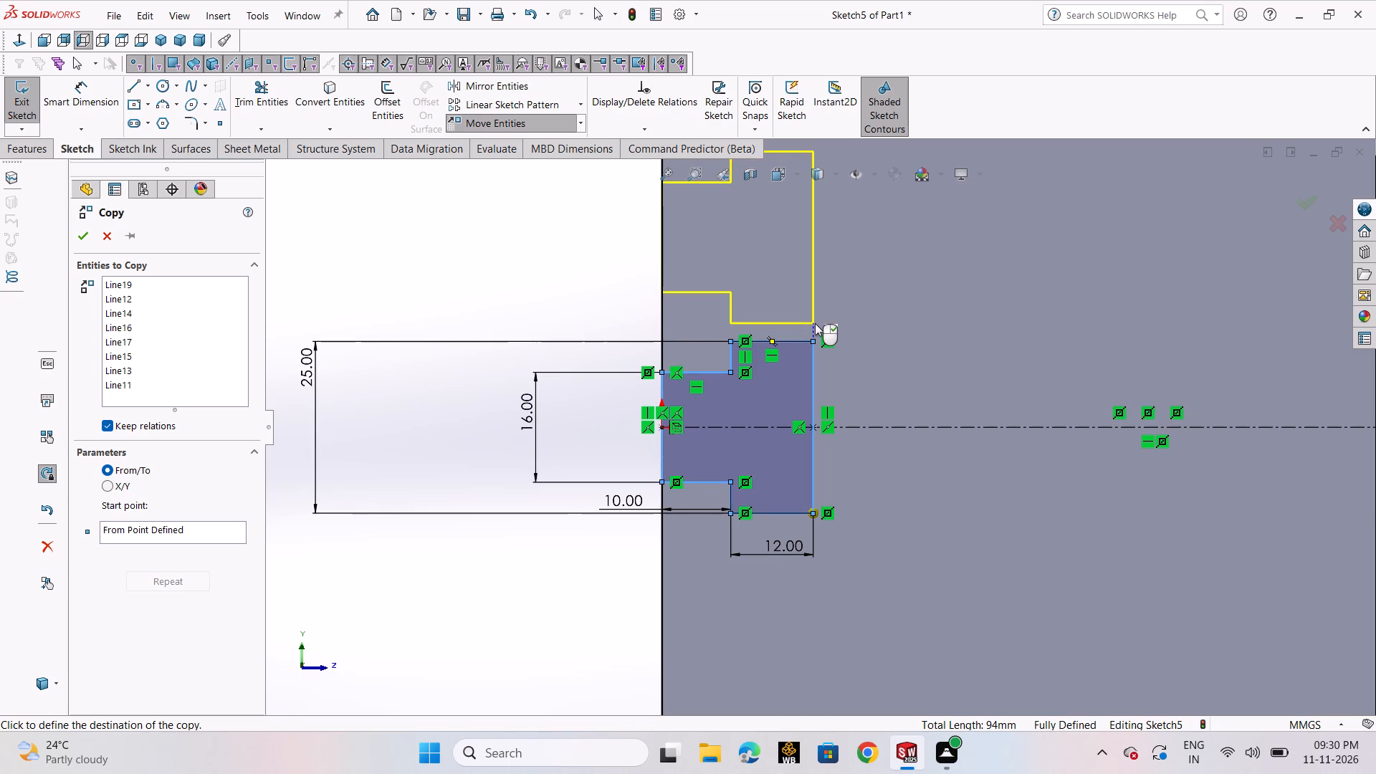
left_click(815, 323)
right_click(815, 323)
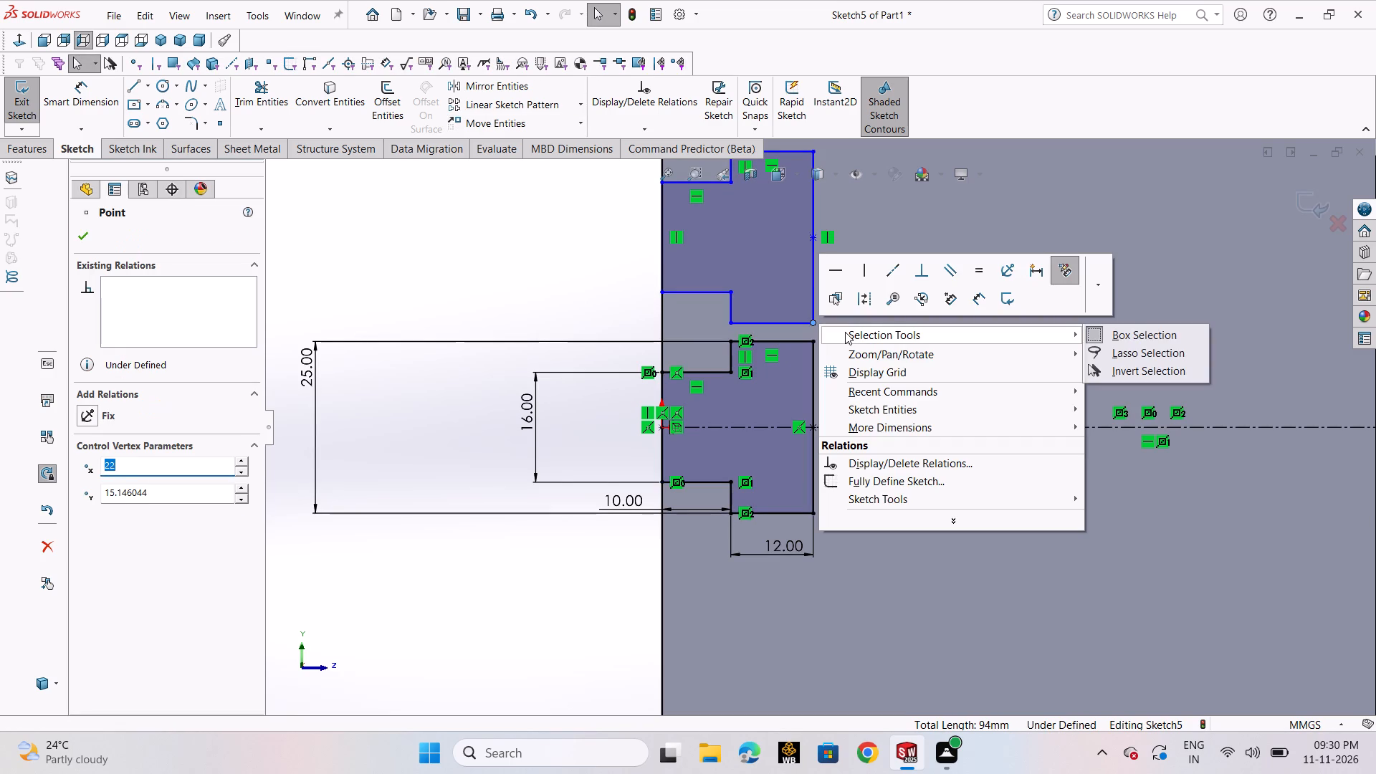
left_click(845, 332)
left_click(383, 284)
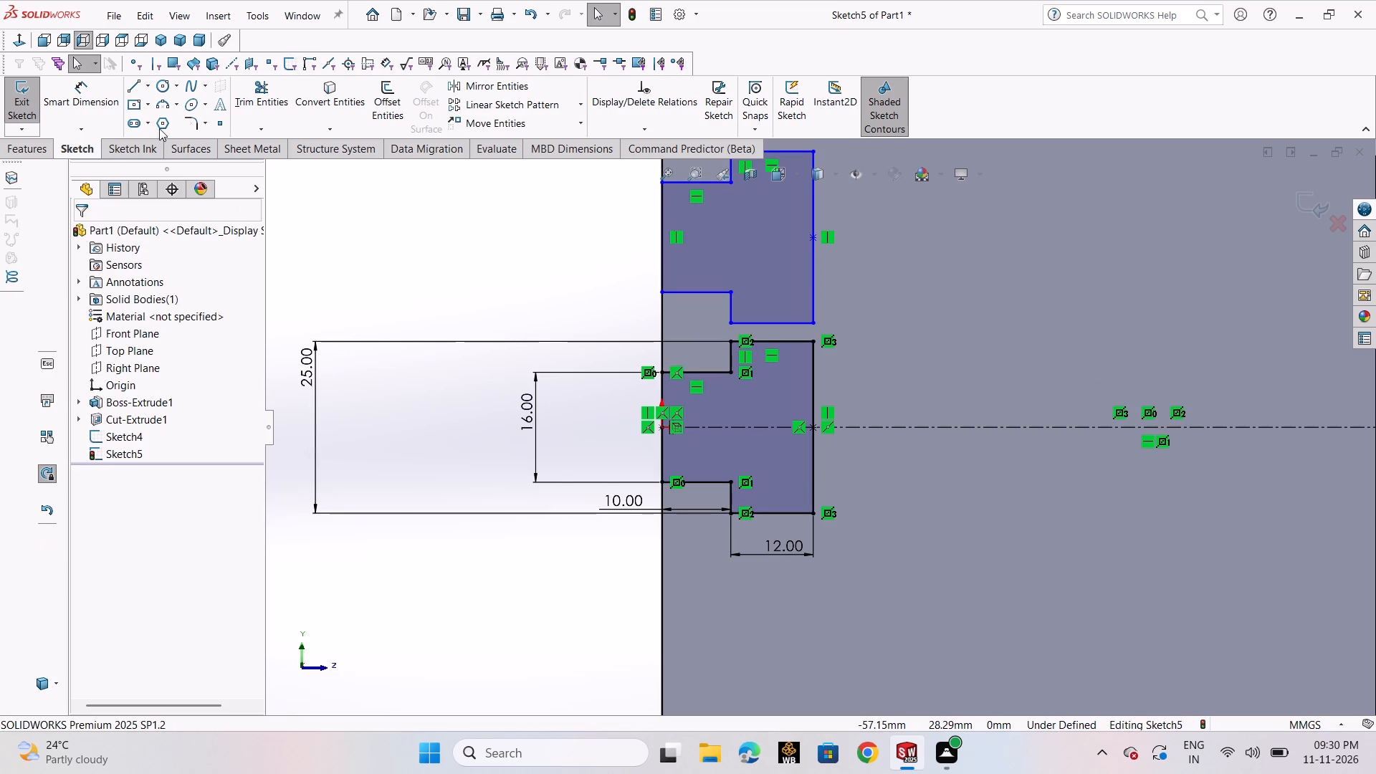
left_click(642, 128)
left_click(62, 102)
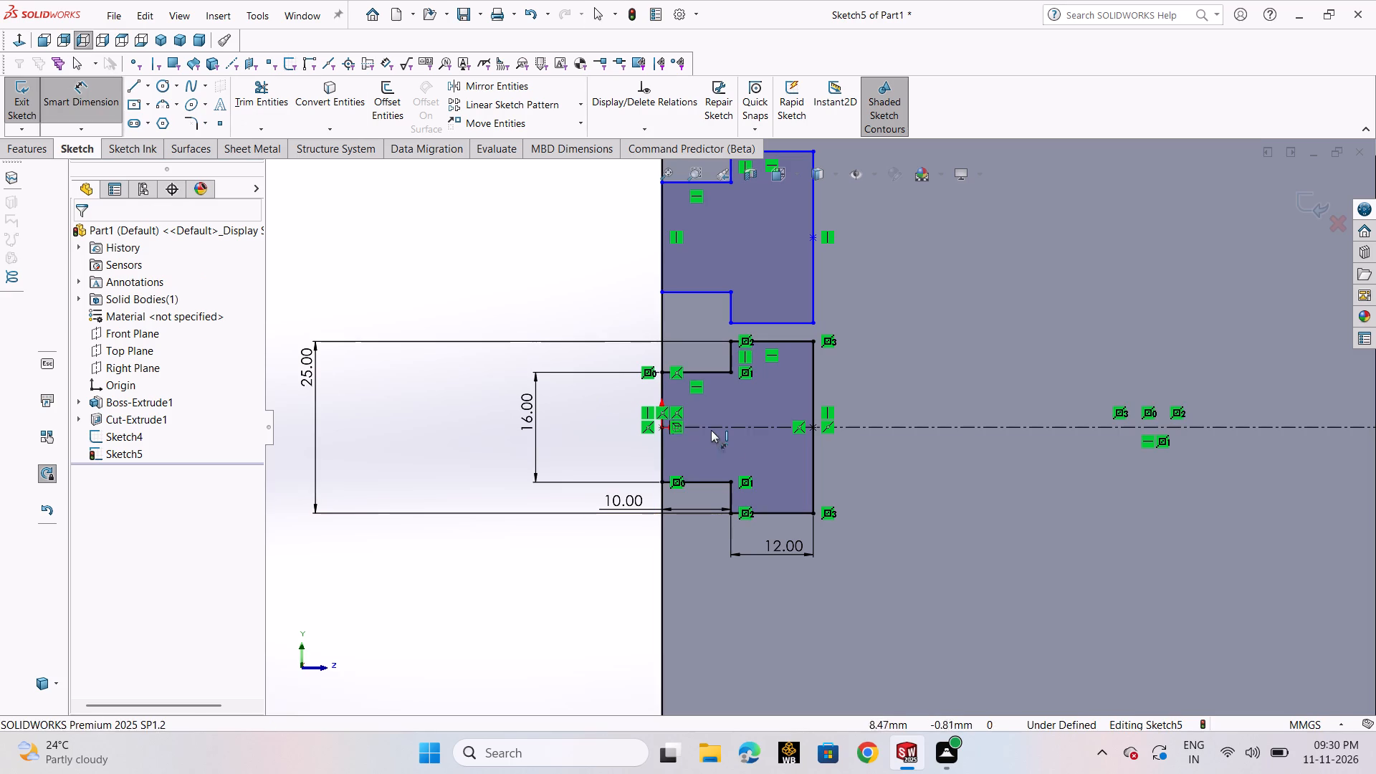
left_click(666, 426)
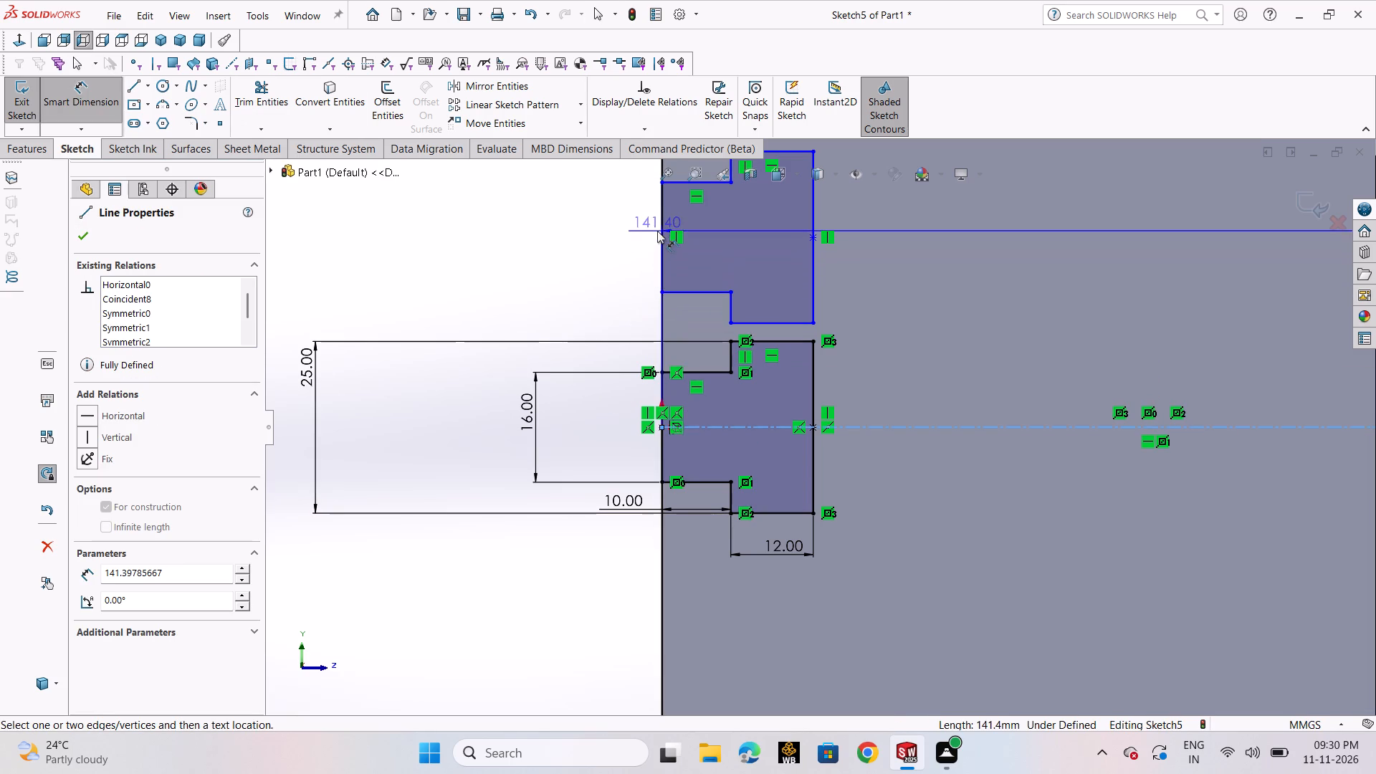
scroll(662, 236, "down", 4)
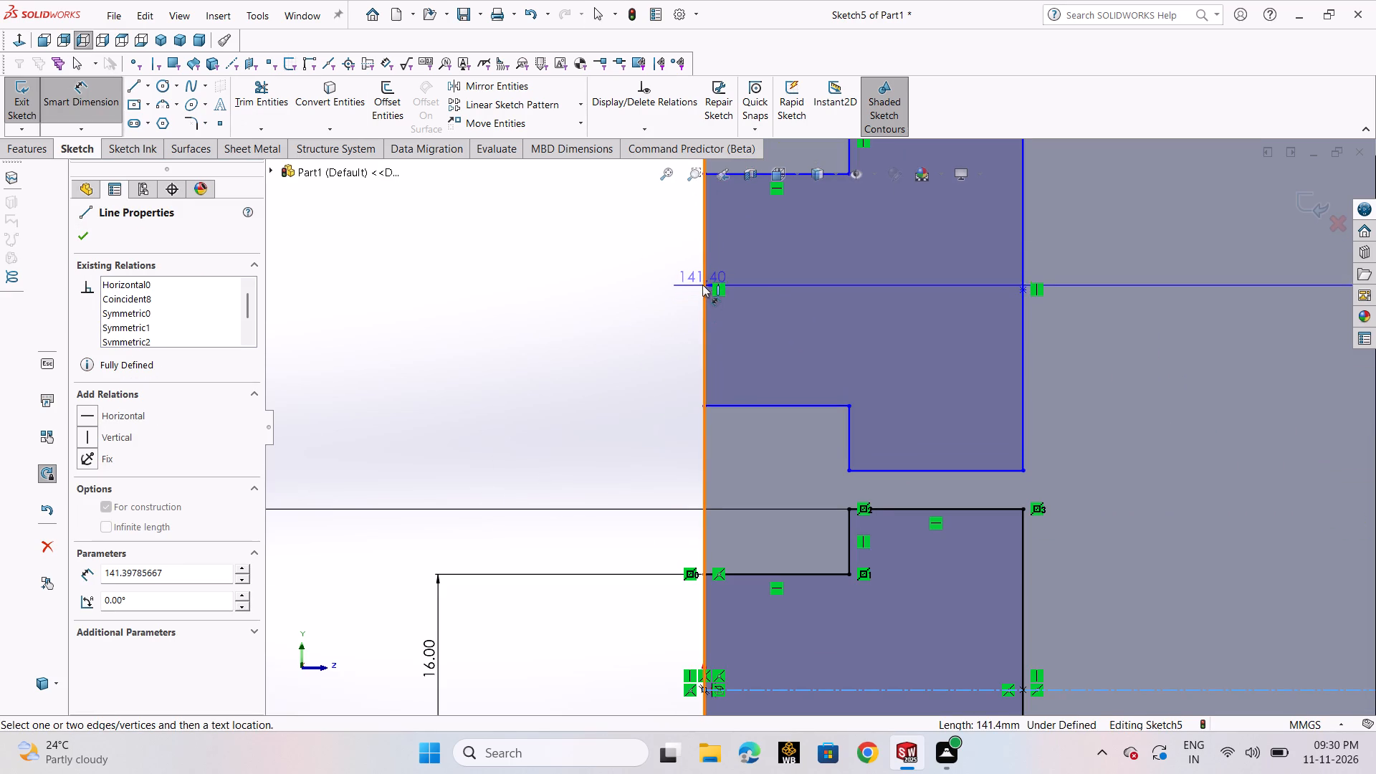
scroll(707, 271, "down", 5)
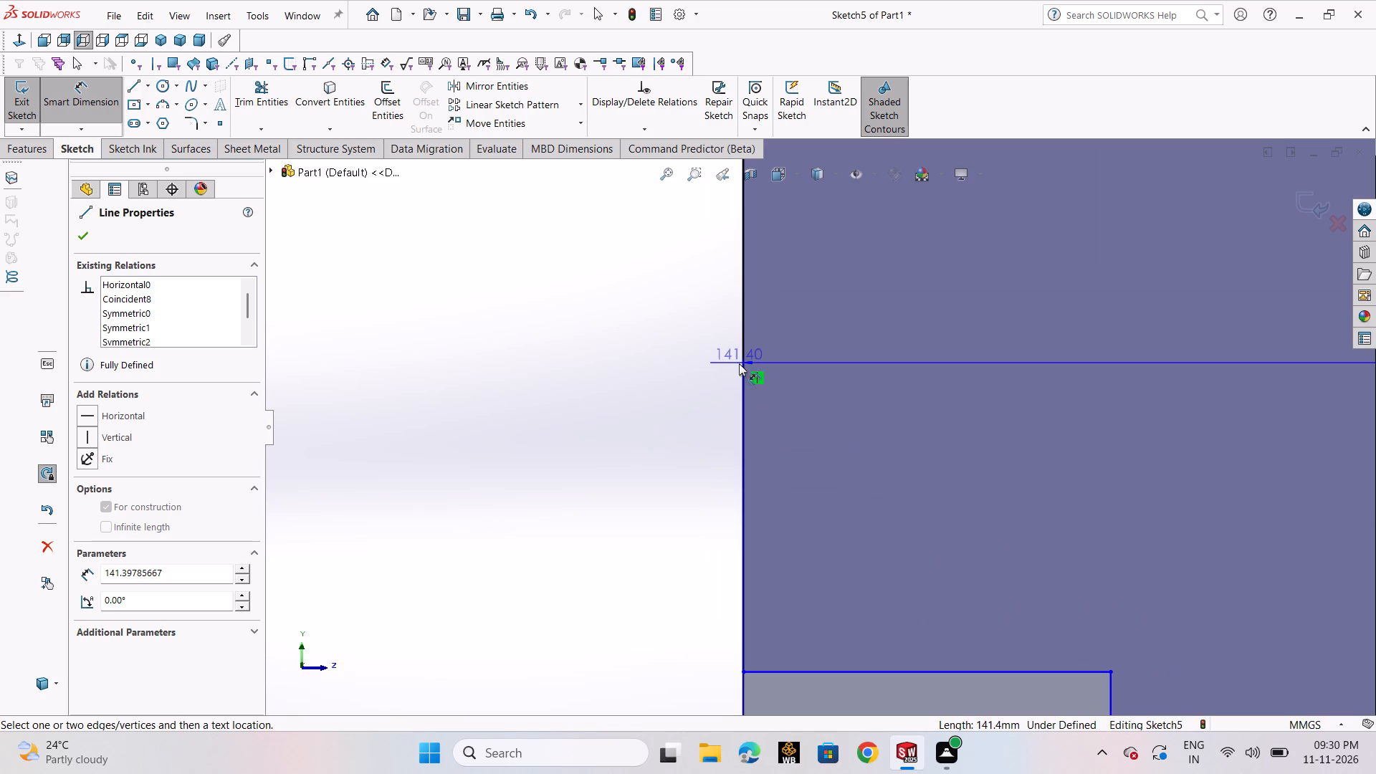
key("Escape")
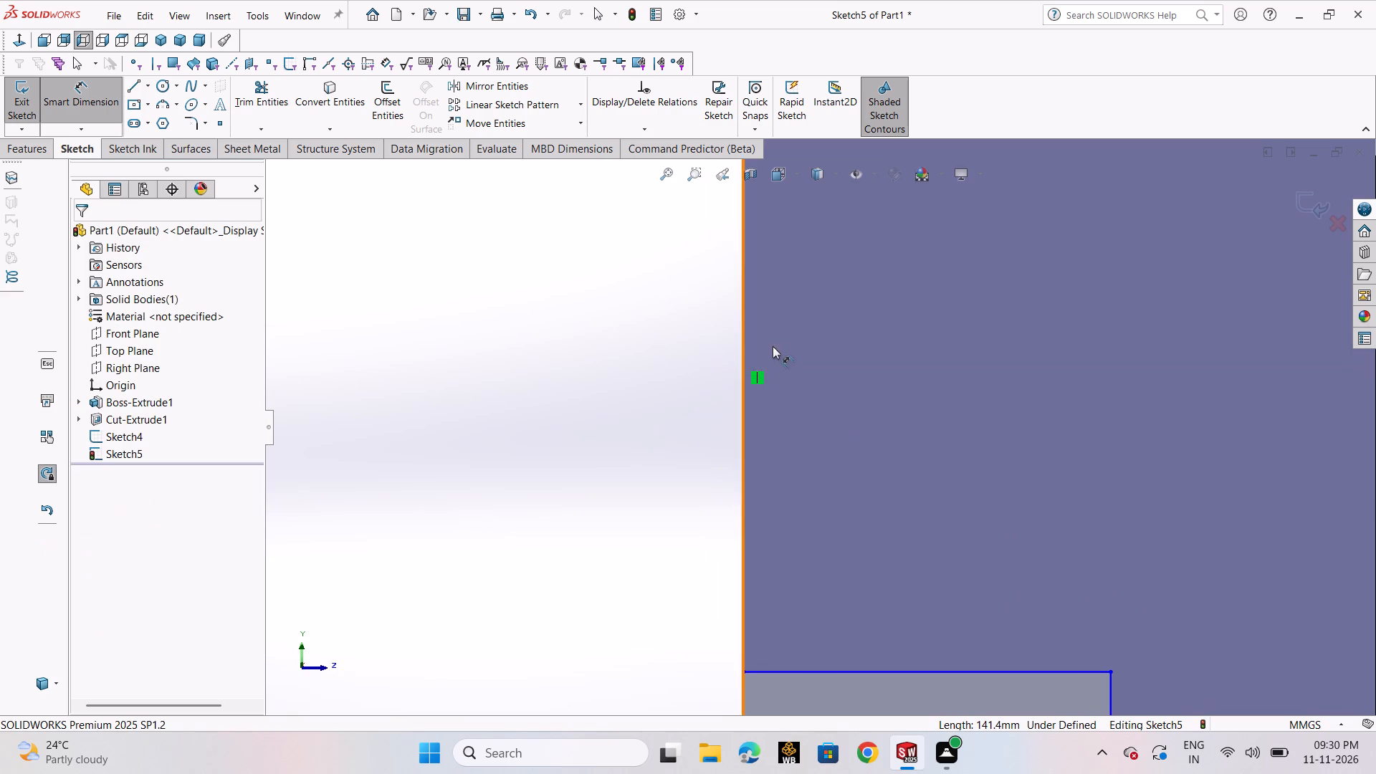
Draw a horizontal centerline across the copied T-slot profile, from the block's side edge about 29.5 mm above the origin to beyond the head.
scroll(780, 345, "up", 9)
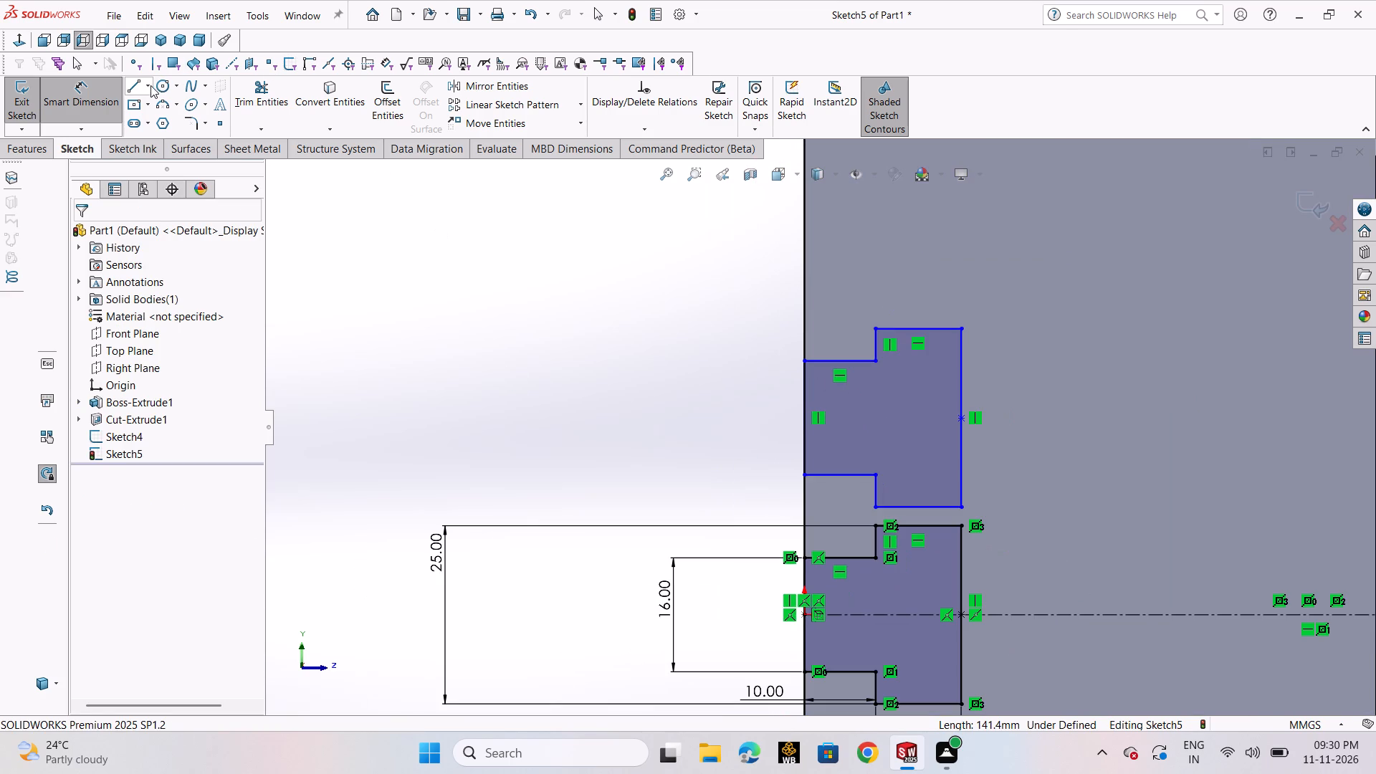
left_click(148, 87)
left_click(150, 123)
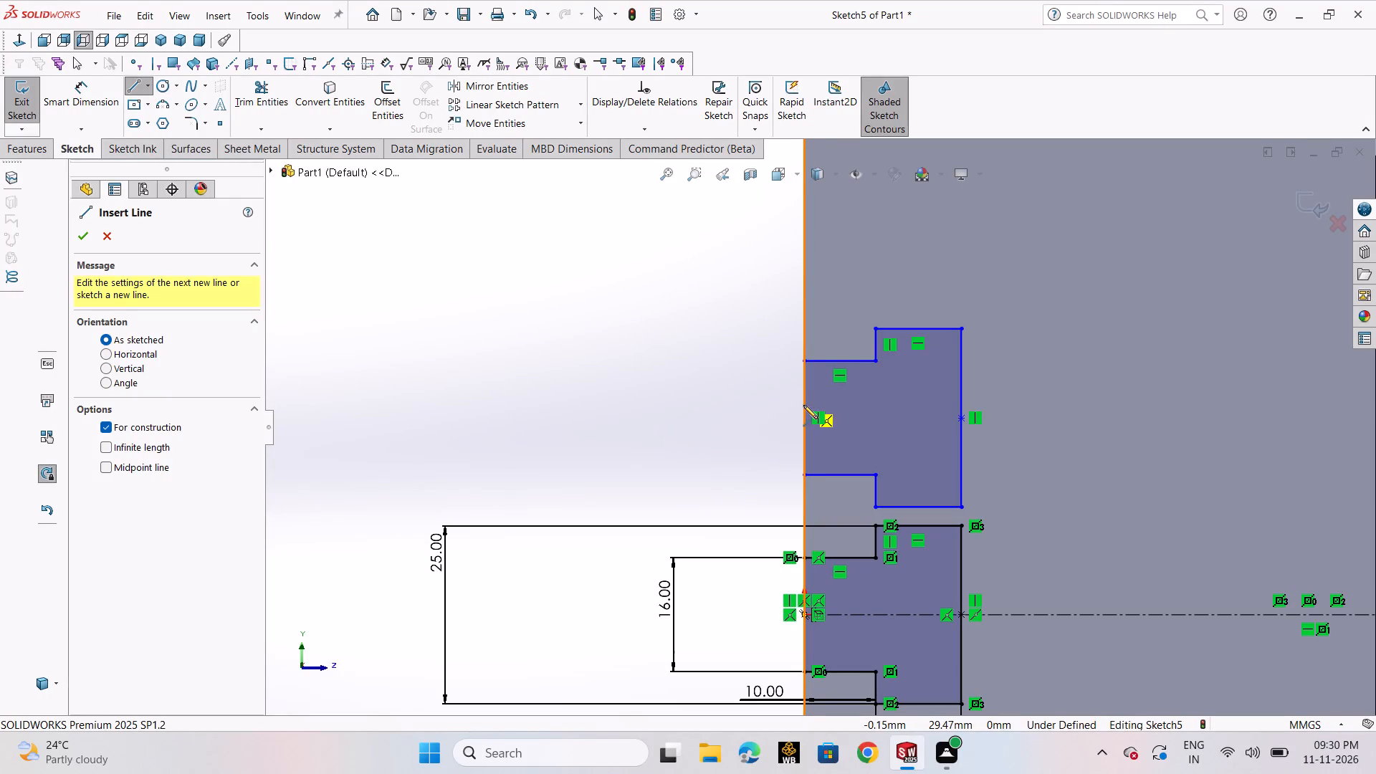
left_click(803, 405)
left_click(1043, 402)
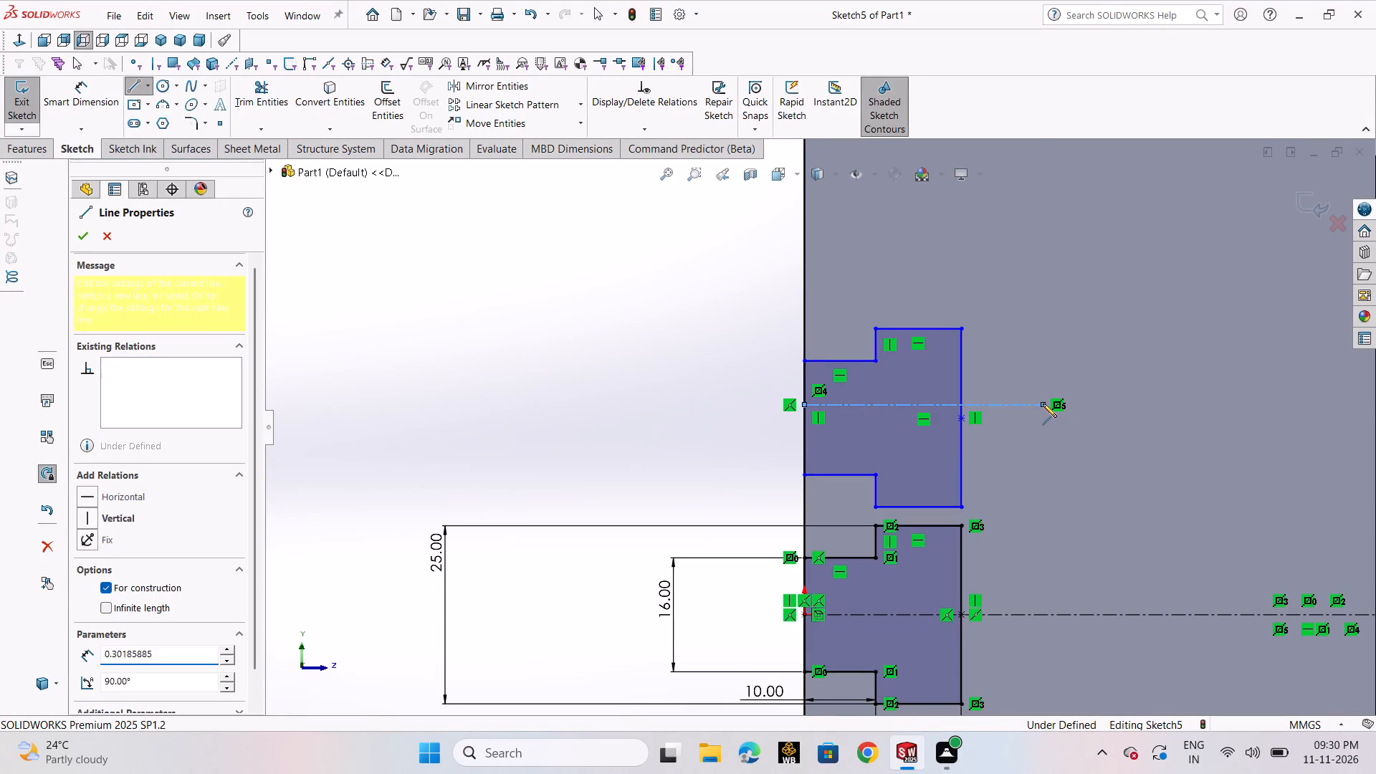
right_click(1043, 403)
left_click(1061, 414)
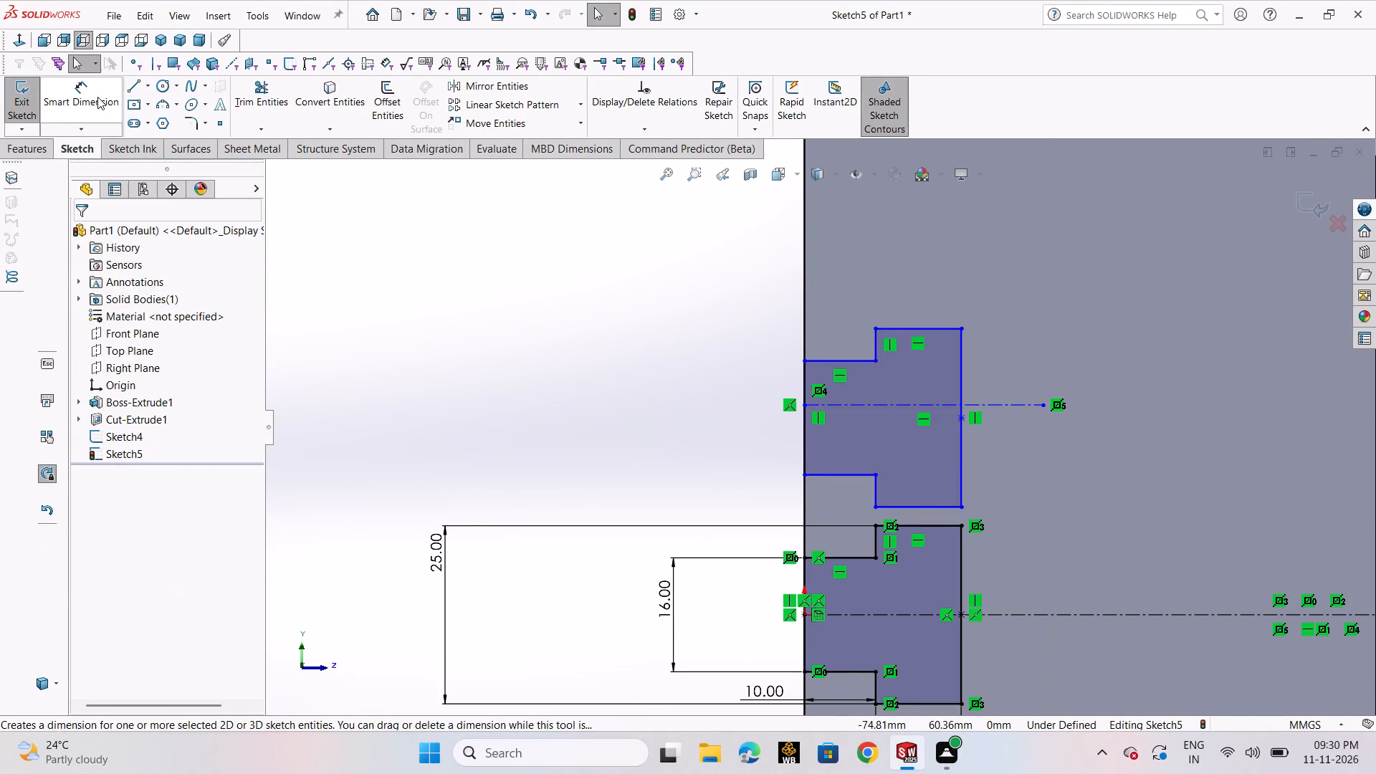
Dimension the copied T-slot's upper neck line 8 mm from the horizontal centerline through it.
left_click(97, 97)
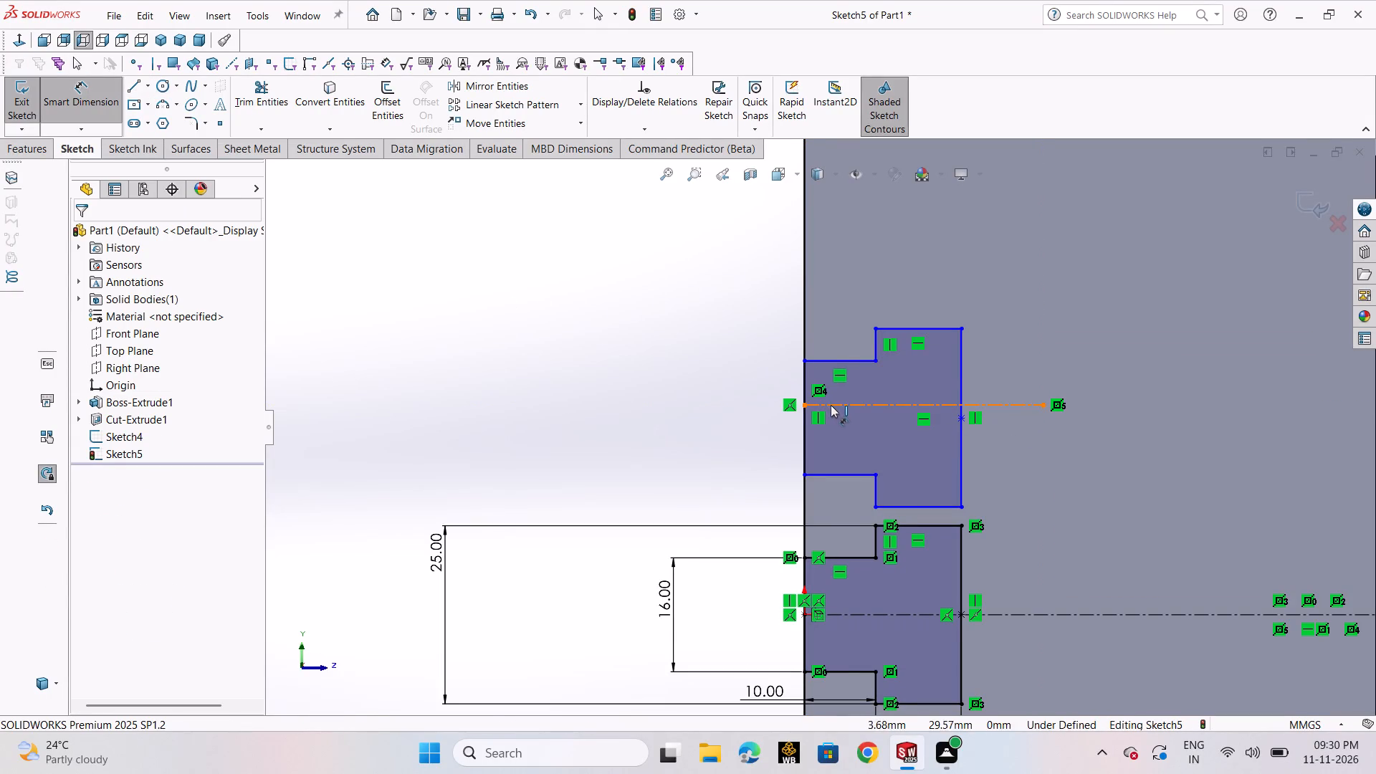
left_click(831, 405)
left_click(831, 364)
left_click(664, 376)
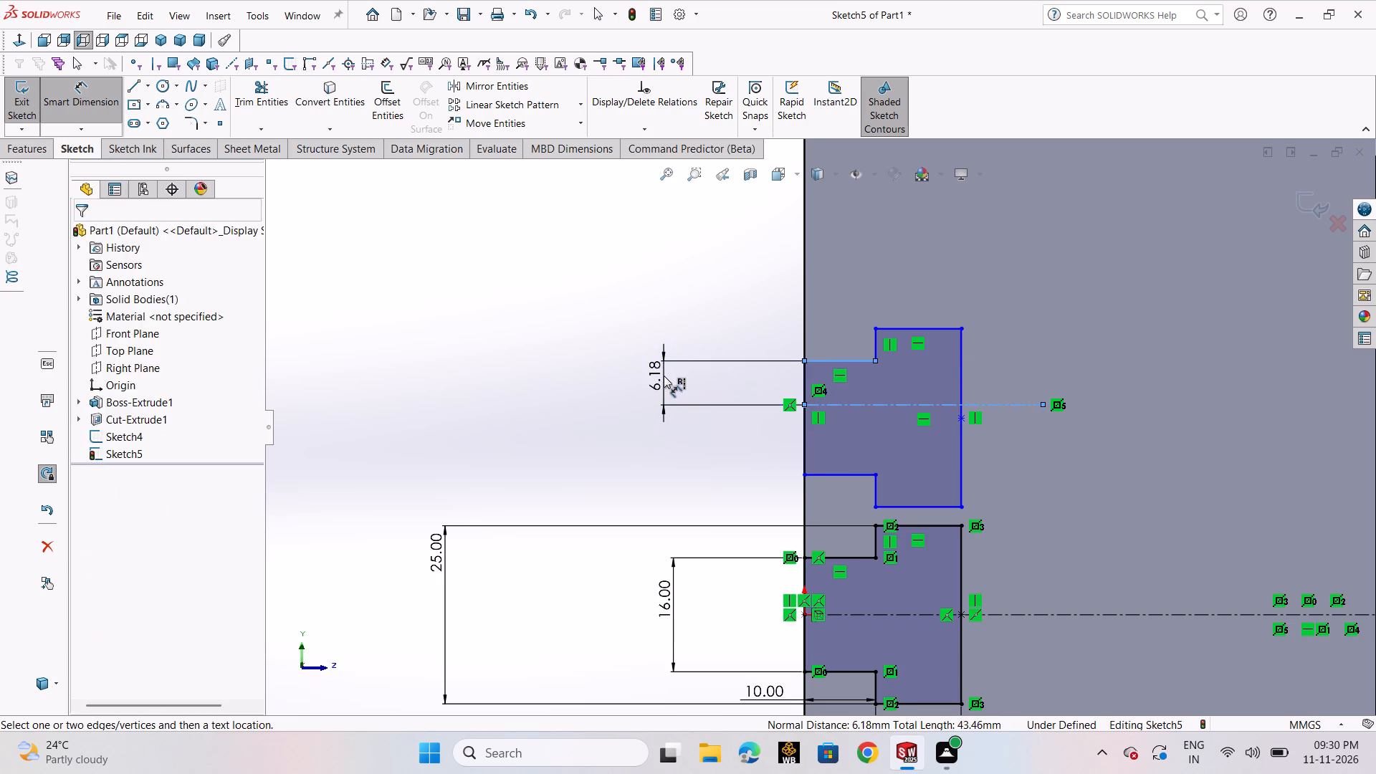
key("8")
key("Return")
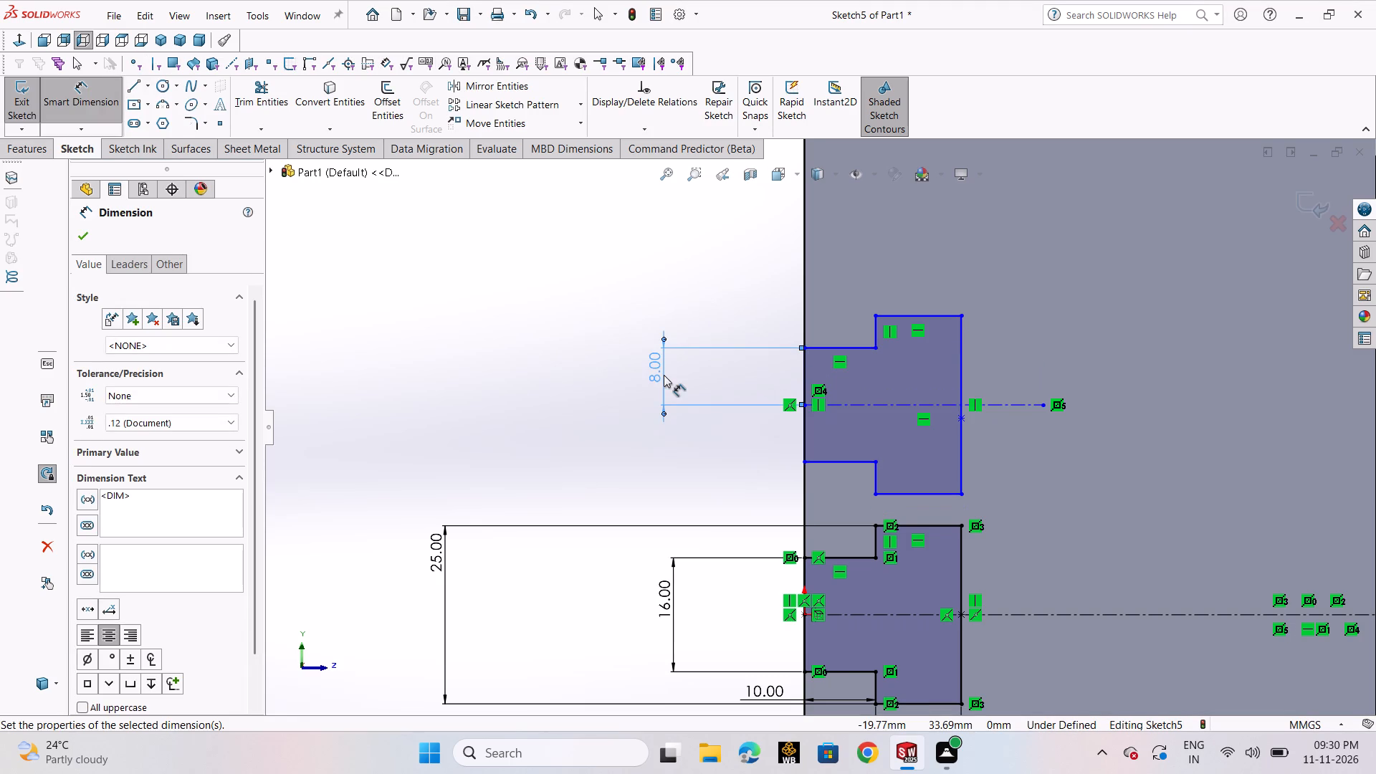
left_click(90, 241)
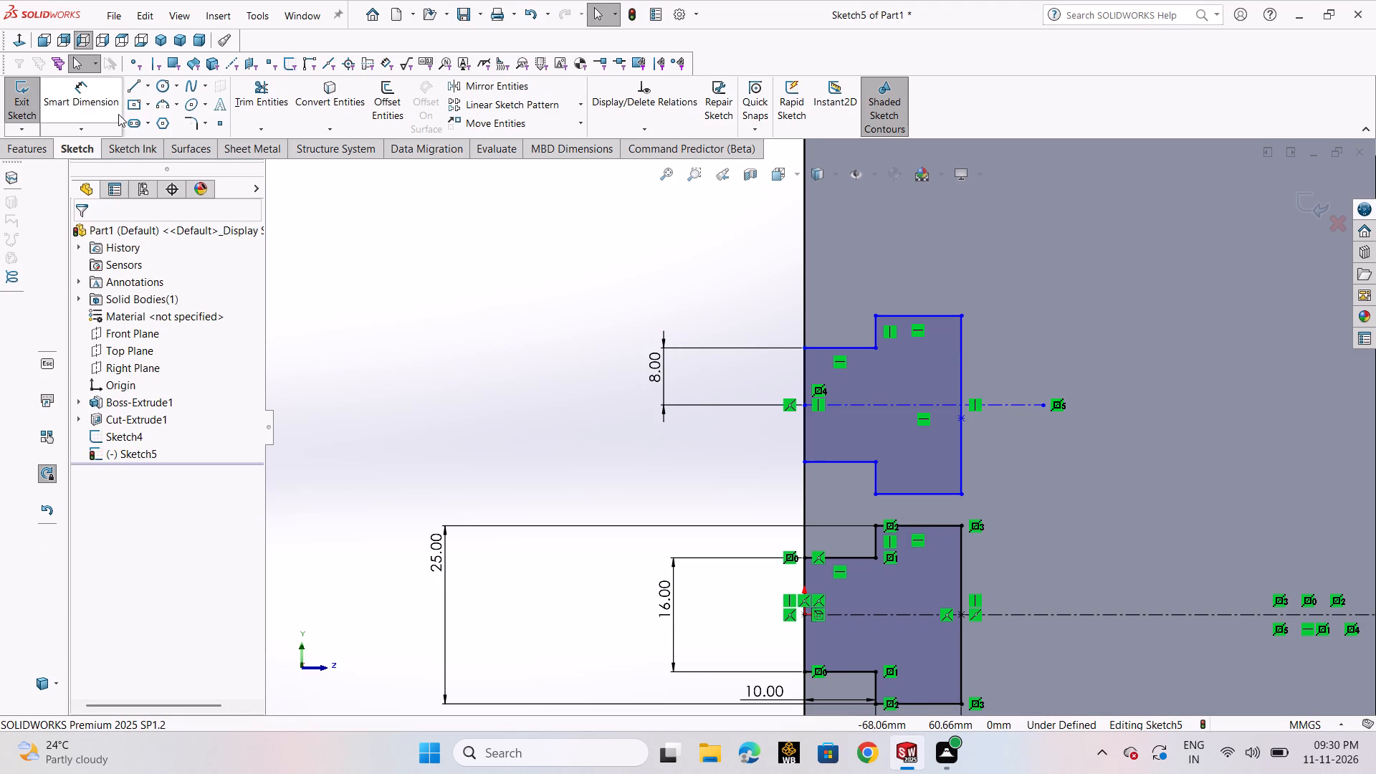
Dimension the copied T-slot's neck height as 16 mm between its upper and lower neck lines.
left_click(111, 114)
left_click(807, 427)
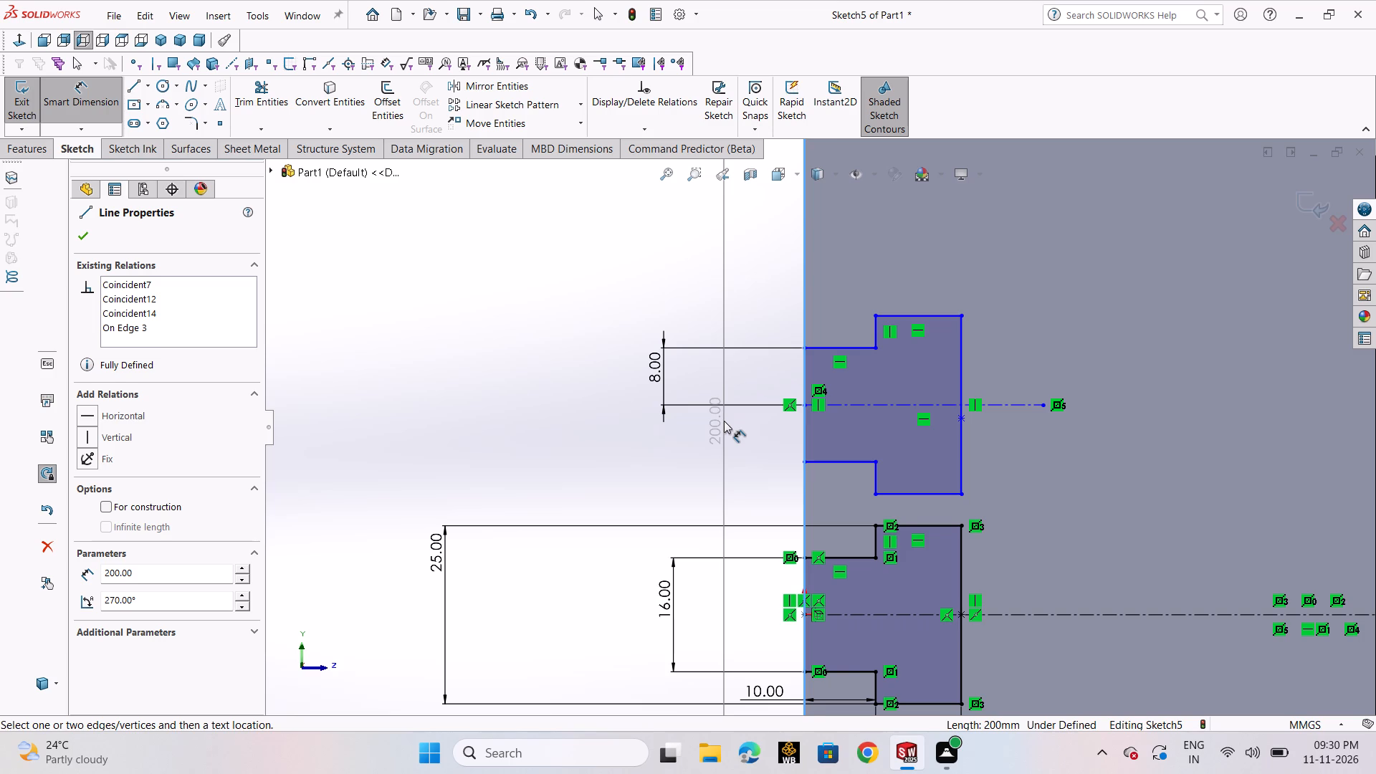
key("Escape")
scroll(829, 388, "down", 2)
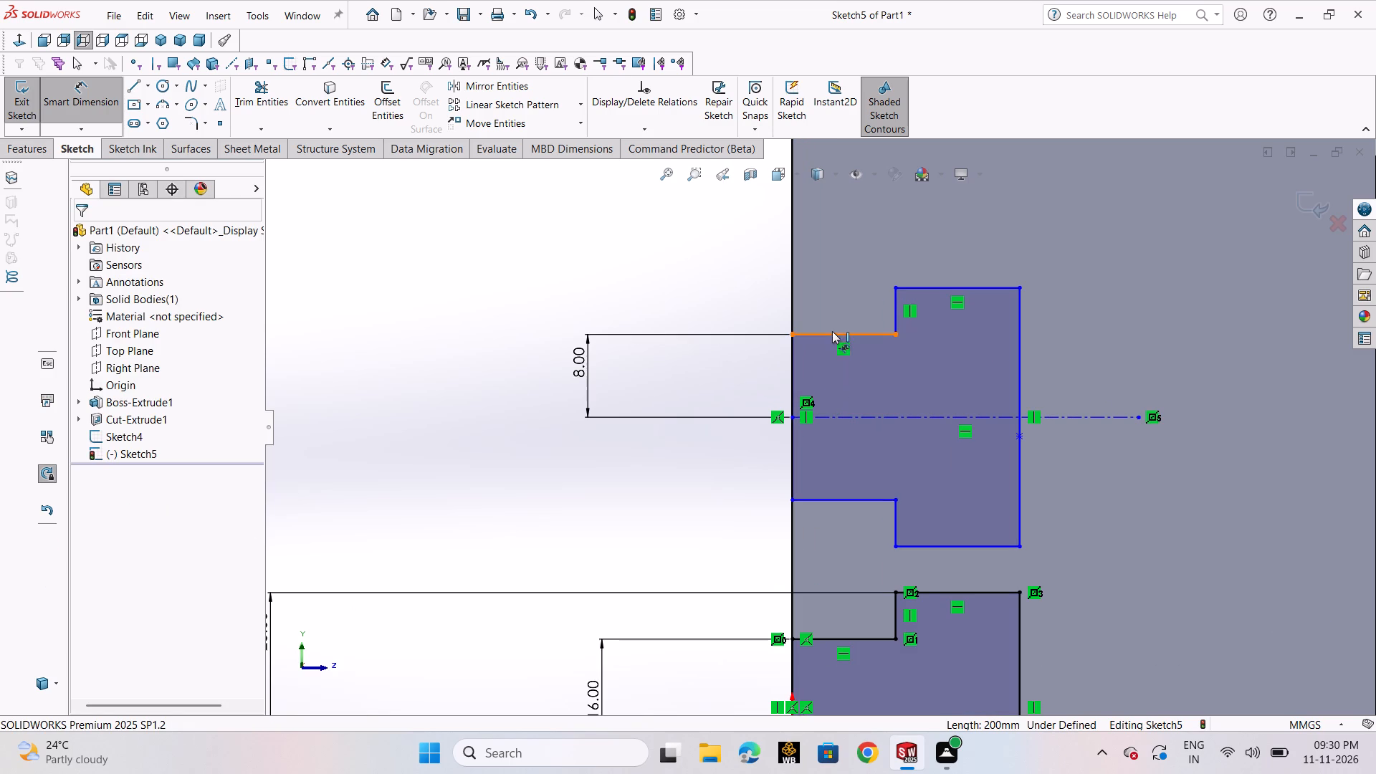
left_click(831, 339)
left_click(831, 334)
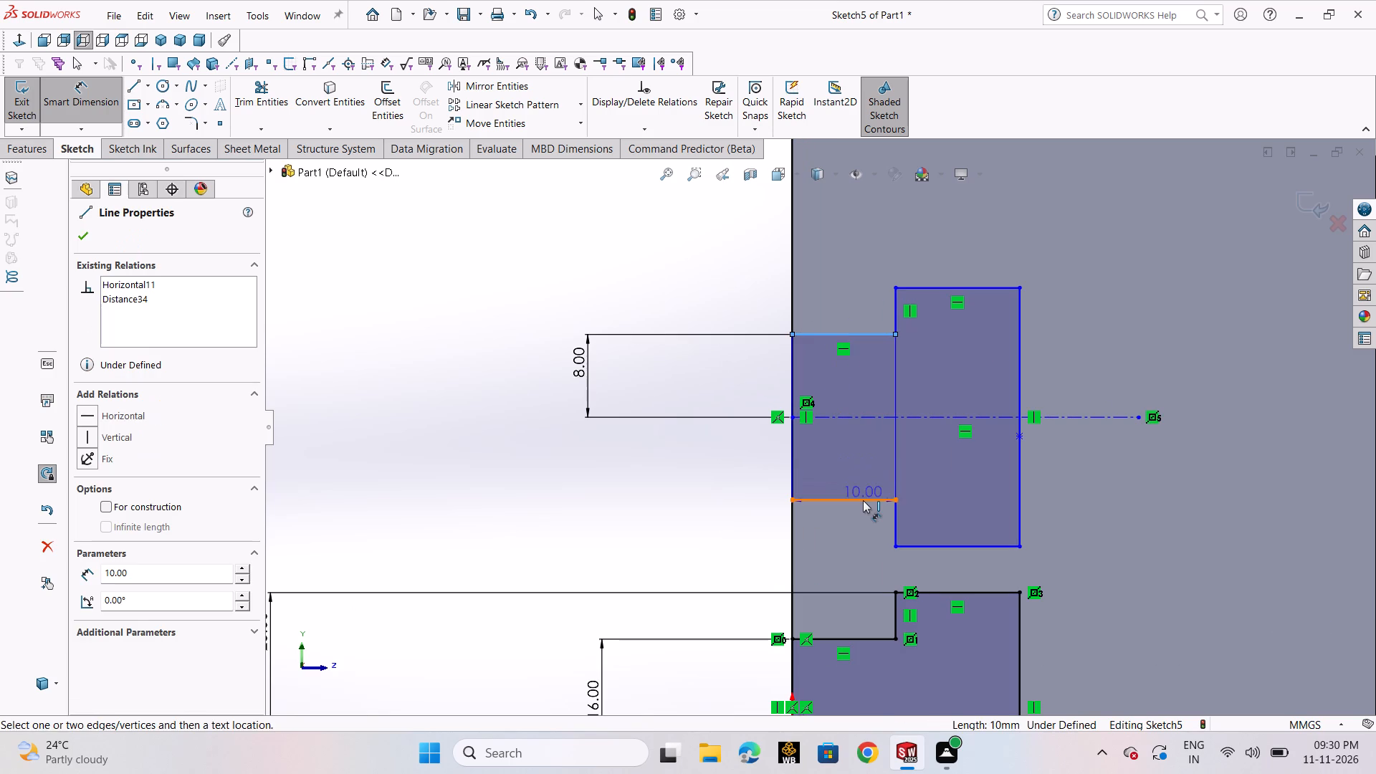
left_click(863, 500)
left_click(531, 416)
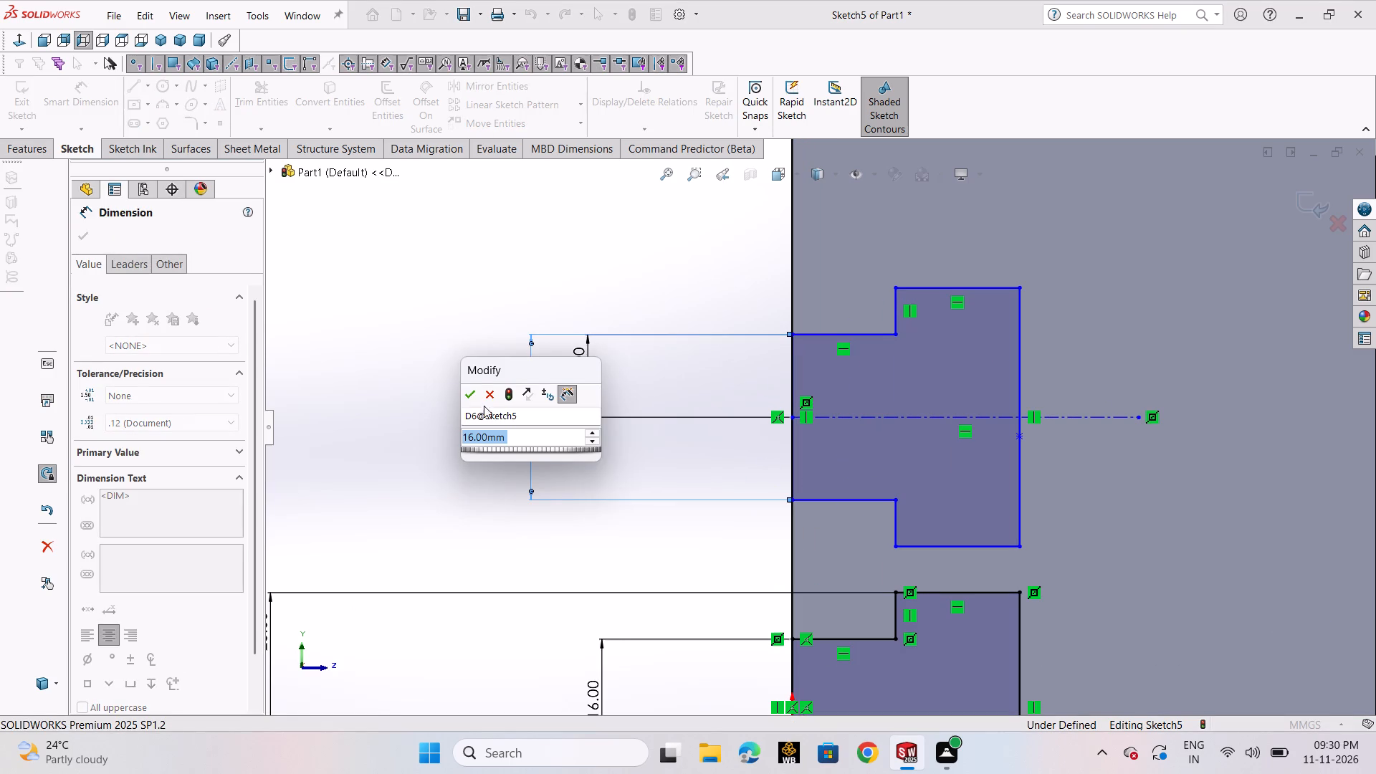
left_click(464, 397)
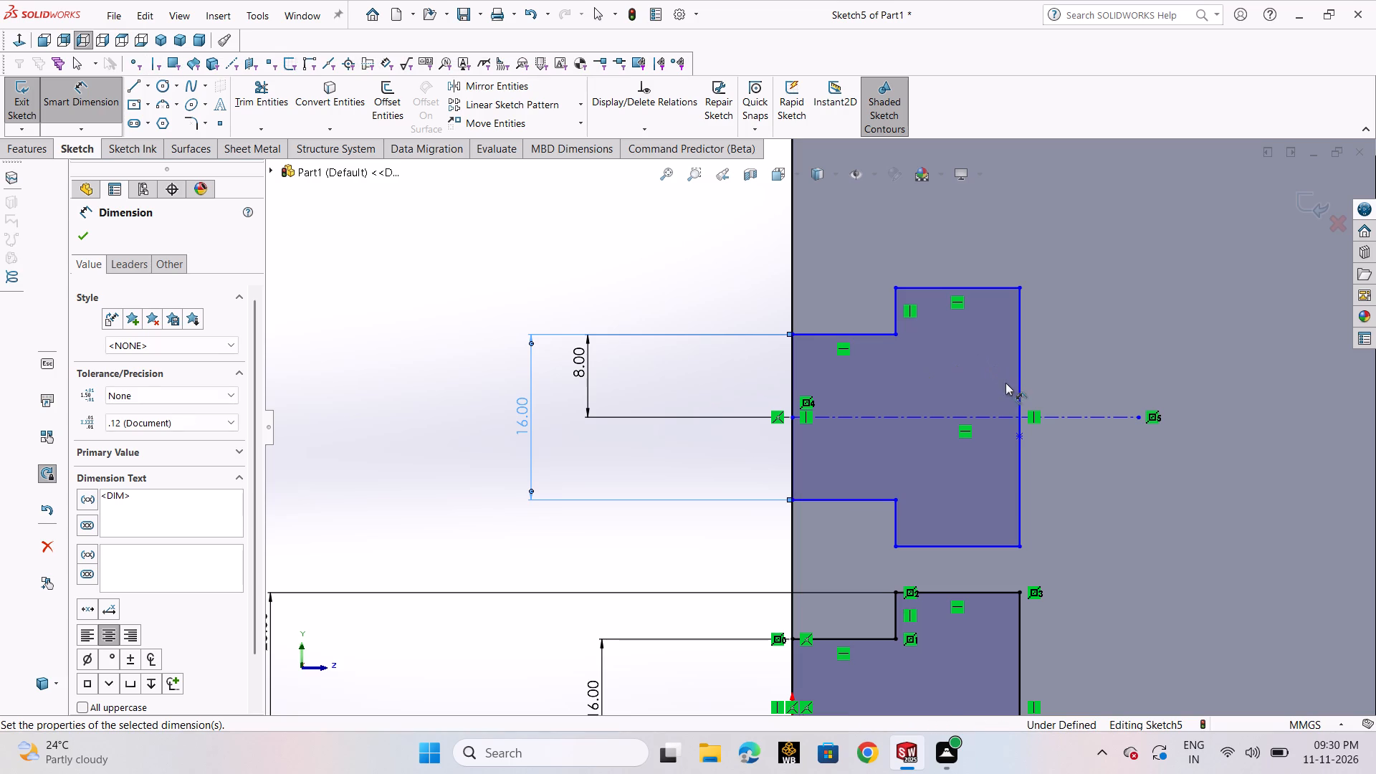
Dimension the copied T-slot's head as 25 mm high along its inner vertical line and 12 mm wide along its upper line.
left_click(1016, 393)
left_click(1204, 398)
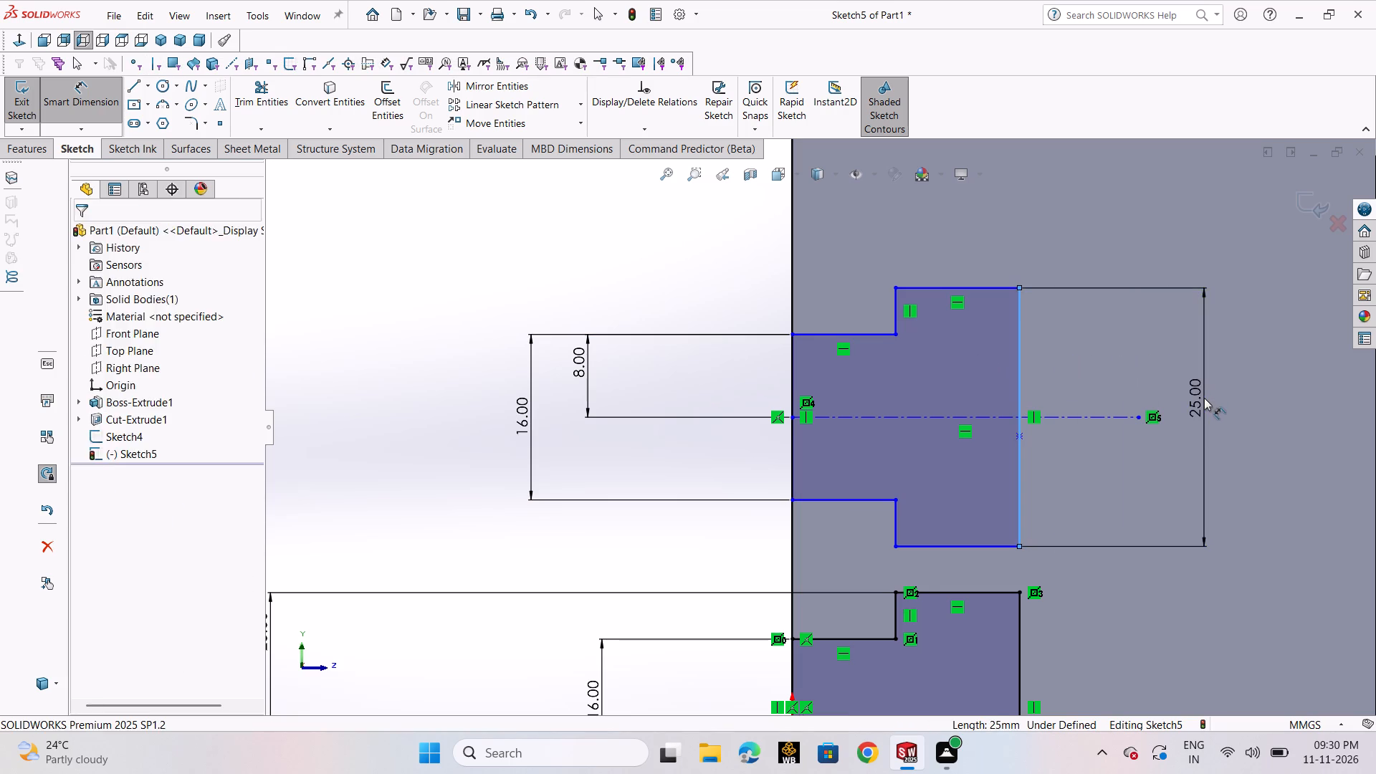
left_click(1142, 378)
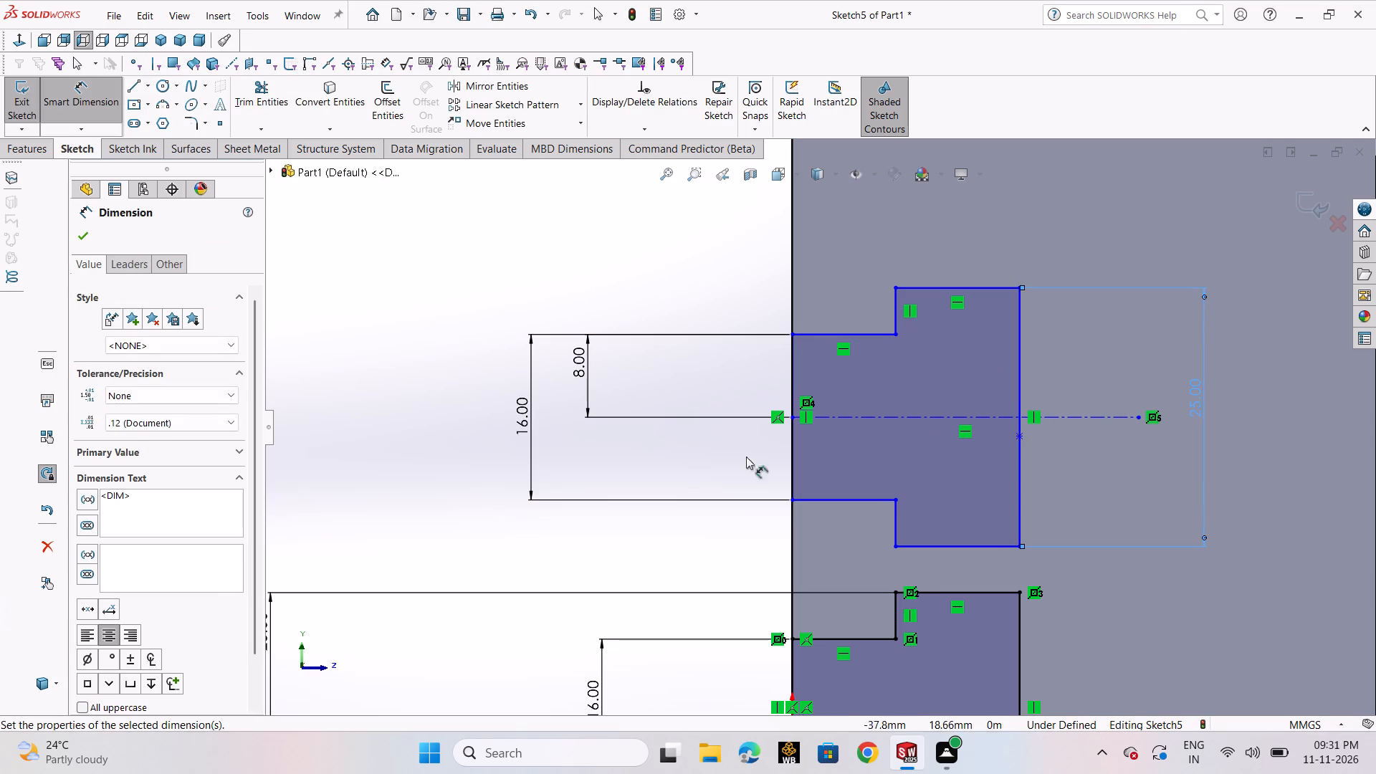
scroll(1066, 497, "up", 4)
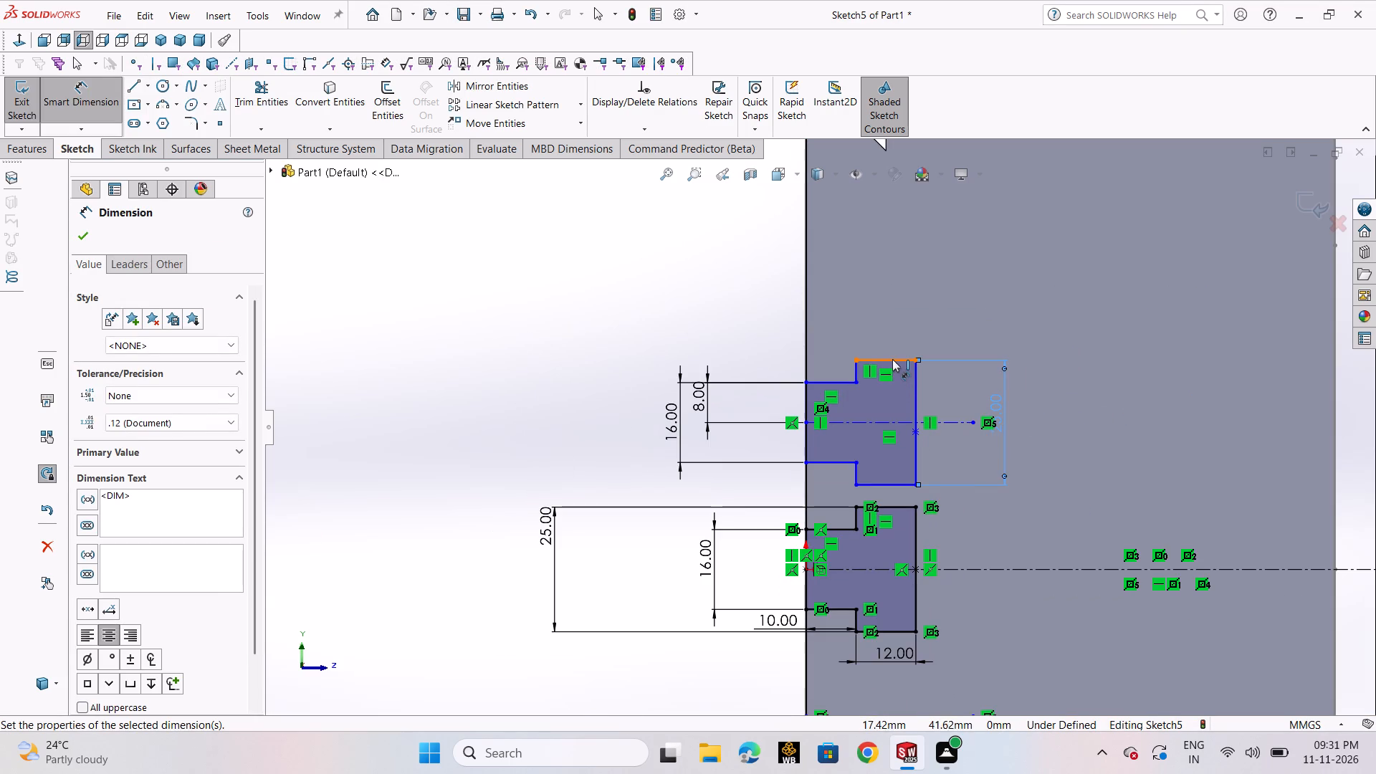
left_click(892, 358)
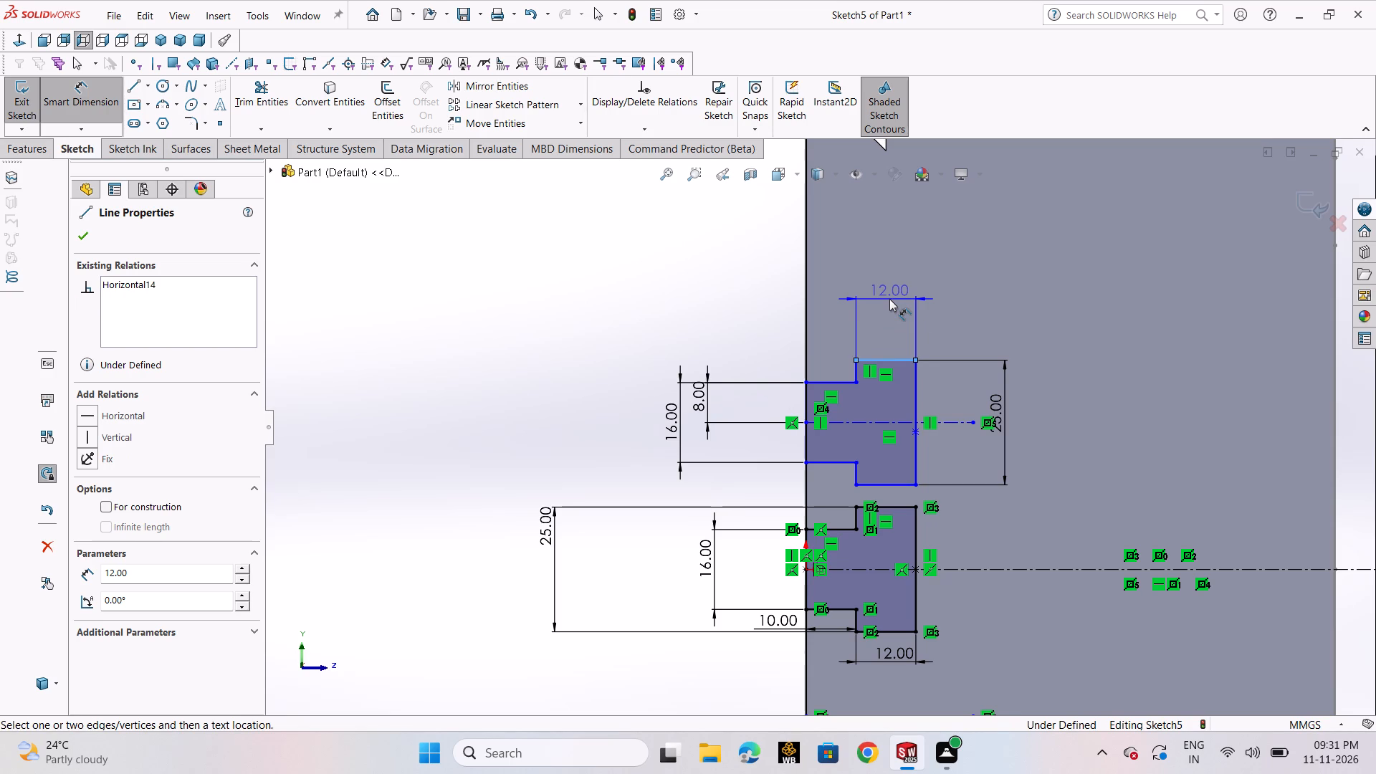
left_click(889, 299)
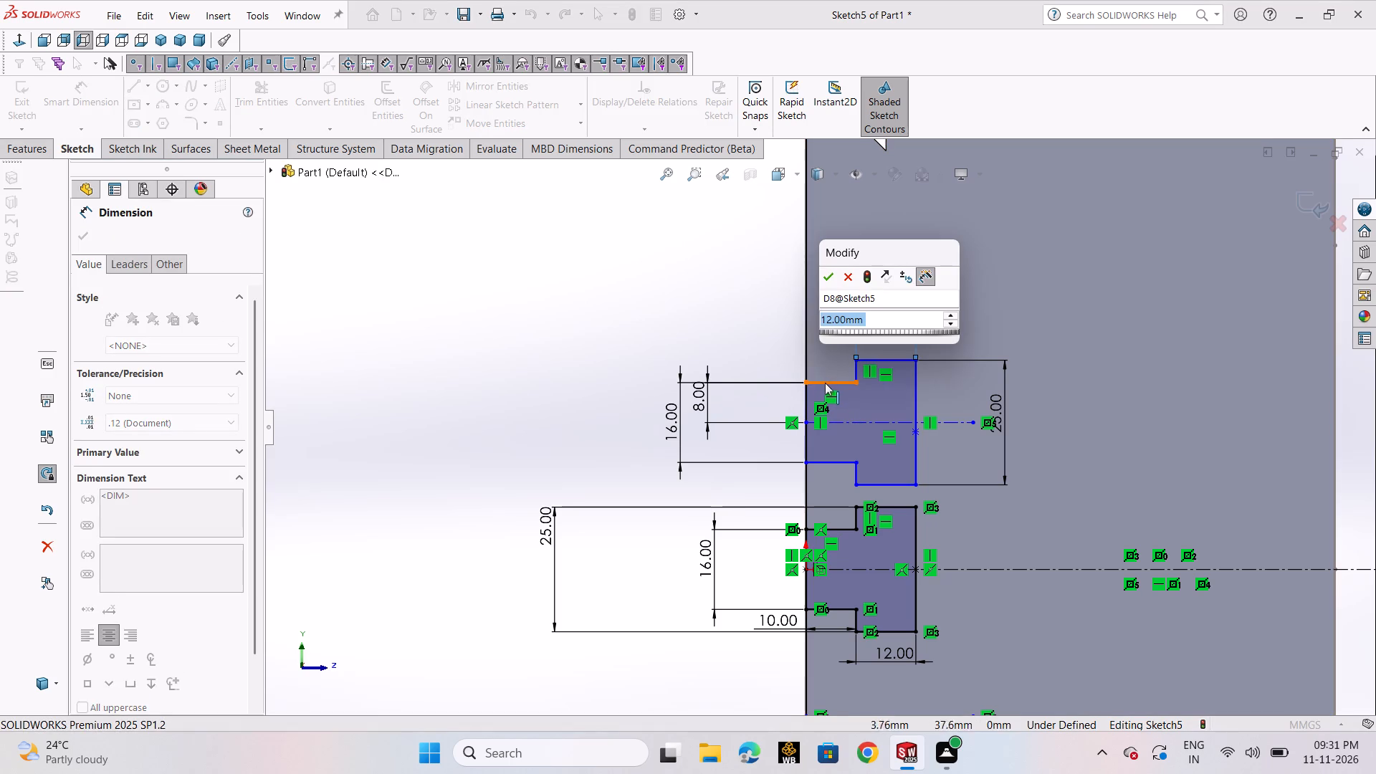
left_click(825, 383)
left_click(831, 275)
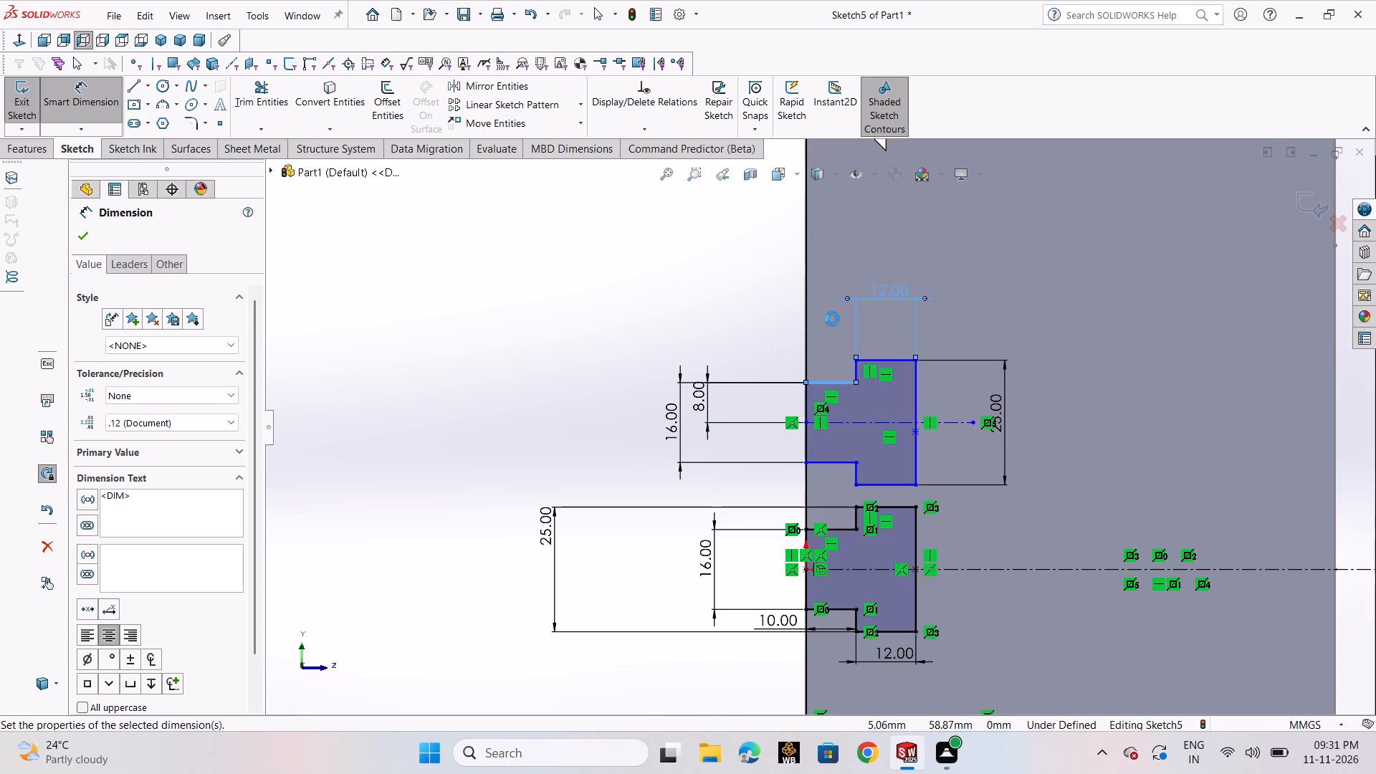
Dimension the copied T-slot's upper neck line as 10 mm long.
left_click(842, 383)
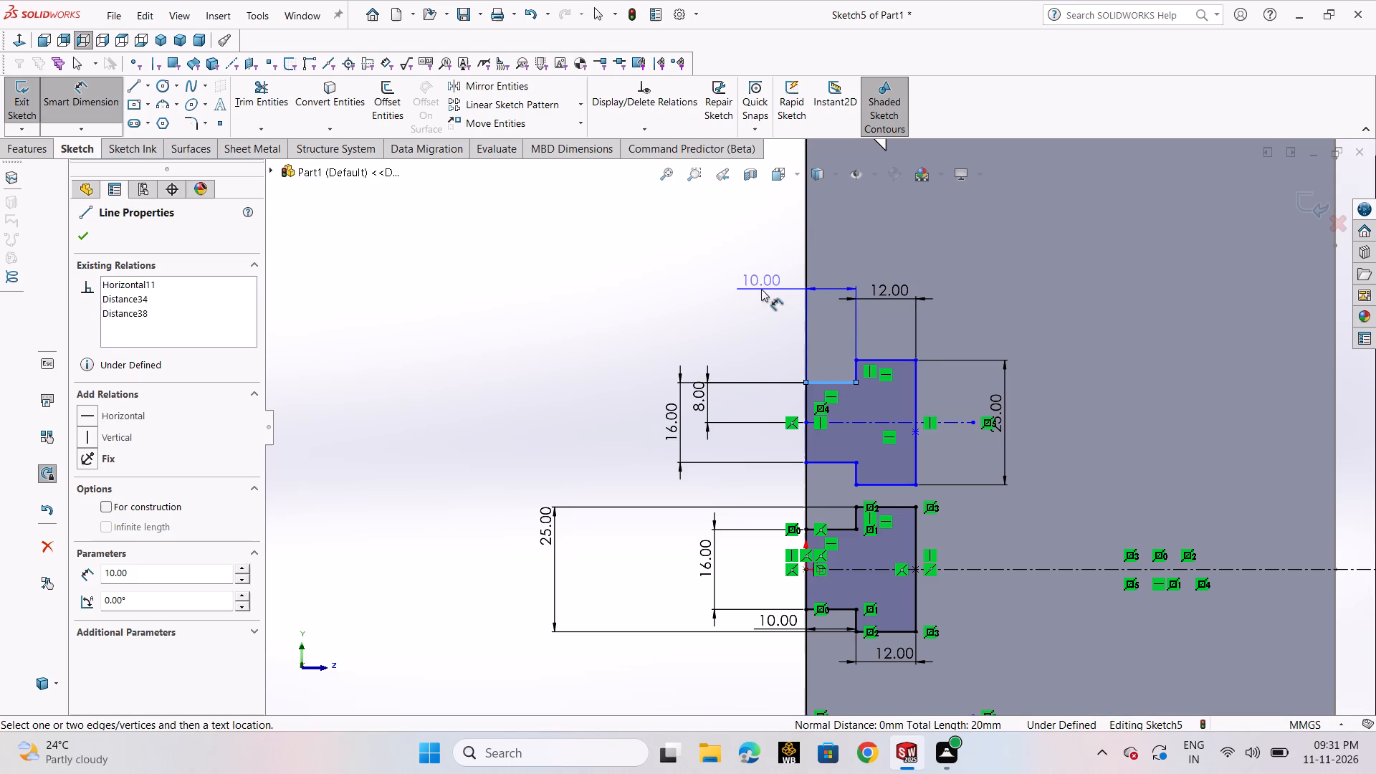
left_click(761, 289)
left_click(697, 274)
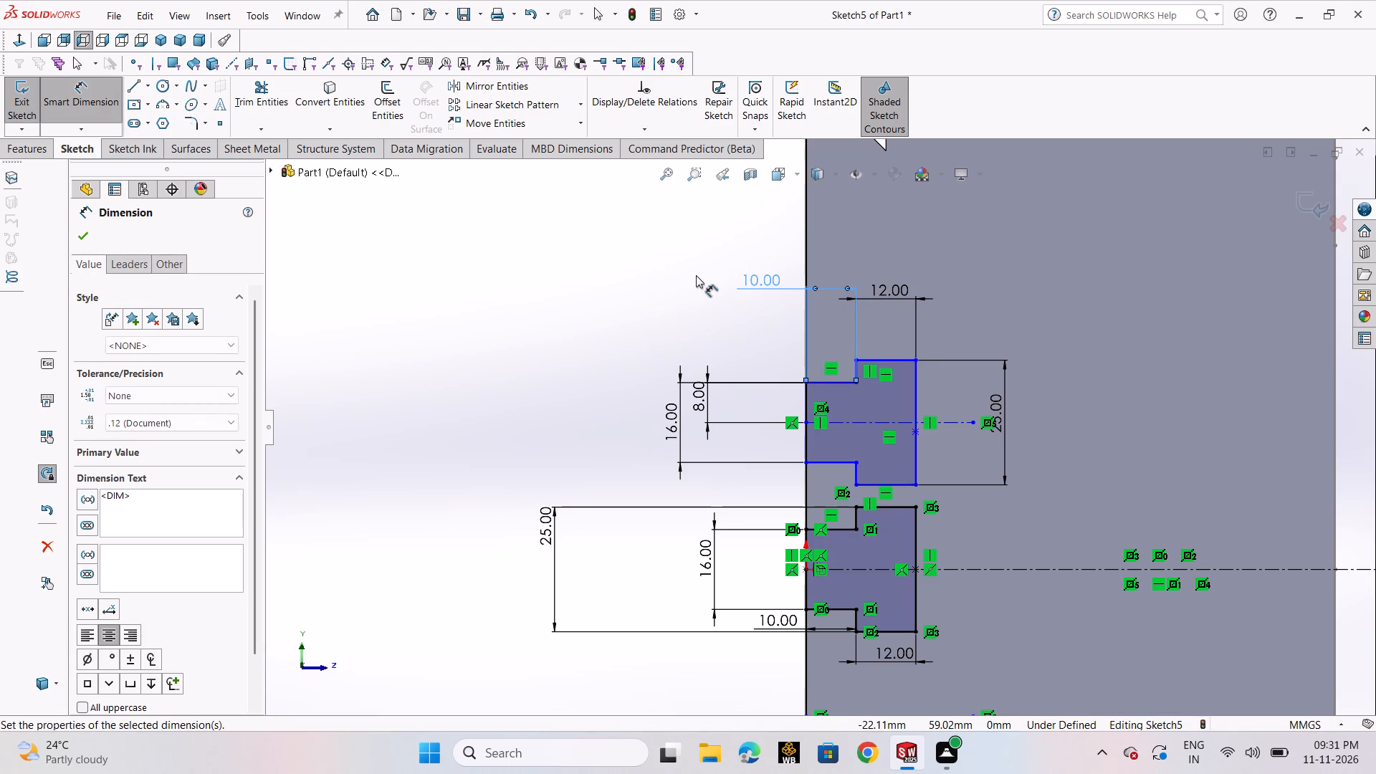
Dimension the copied T-slot's centerline 65 mm from the original T-slot's centerline.
scroll(1060, 433, "up", 3)
scroll(995, 386, "up", 1)
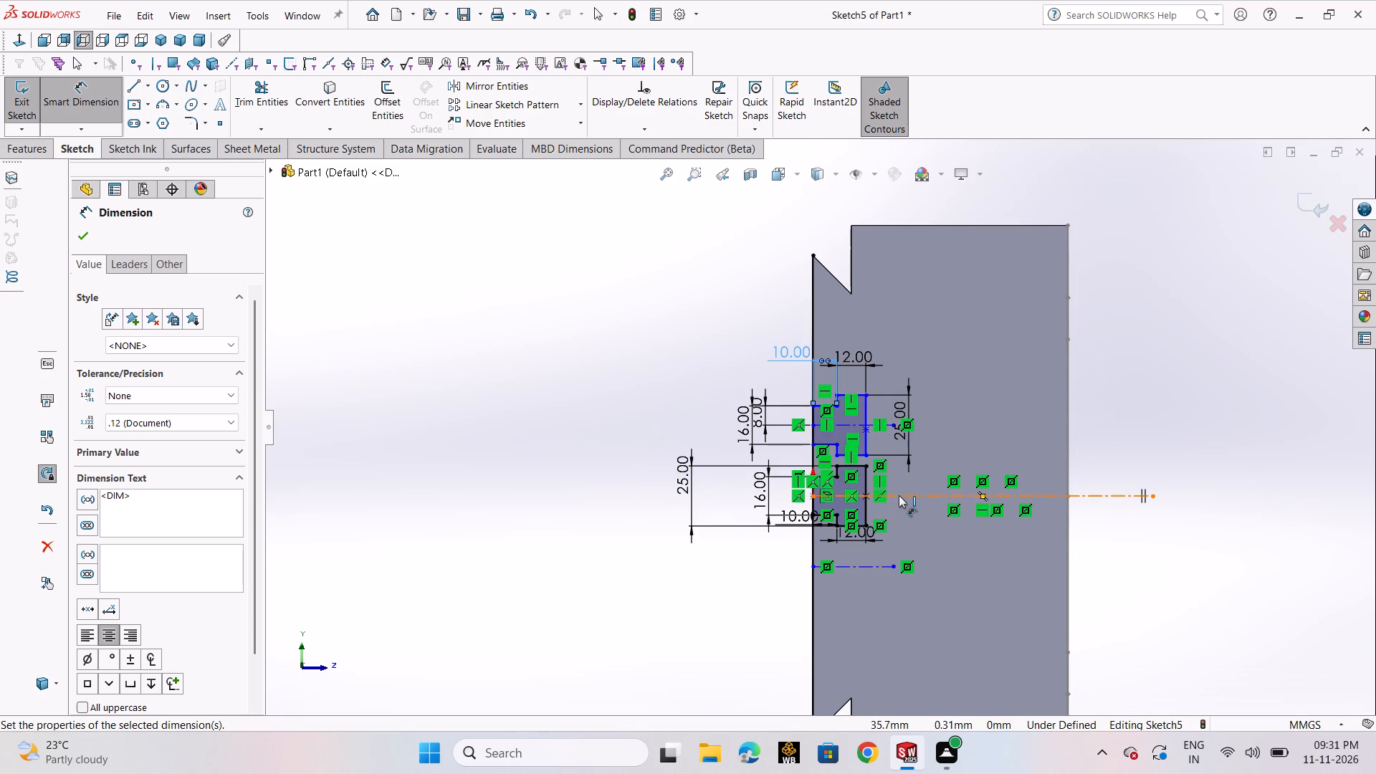
scroll(908, 450, "down", 1)
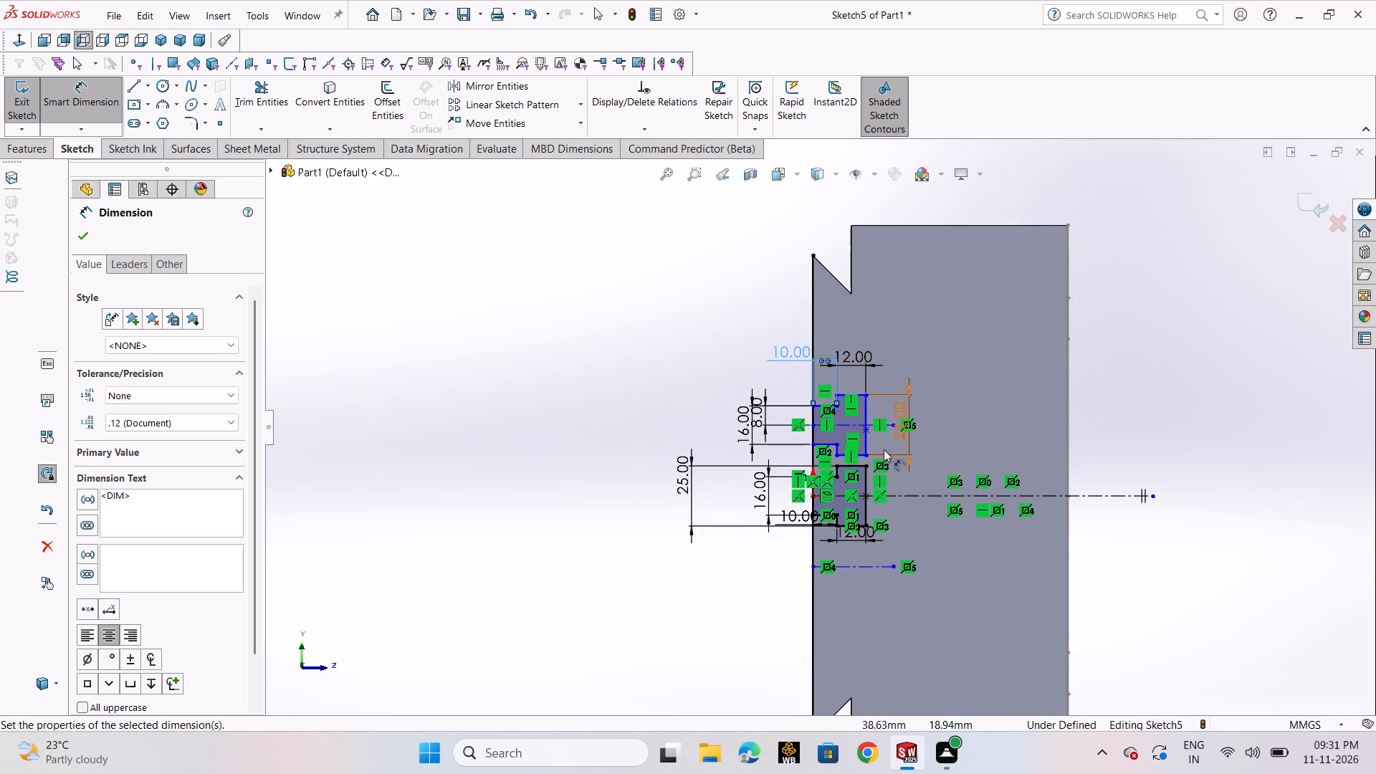
scroll(884, 449, "down", 2)
scroll(782, 421, "down", 3)
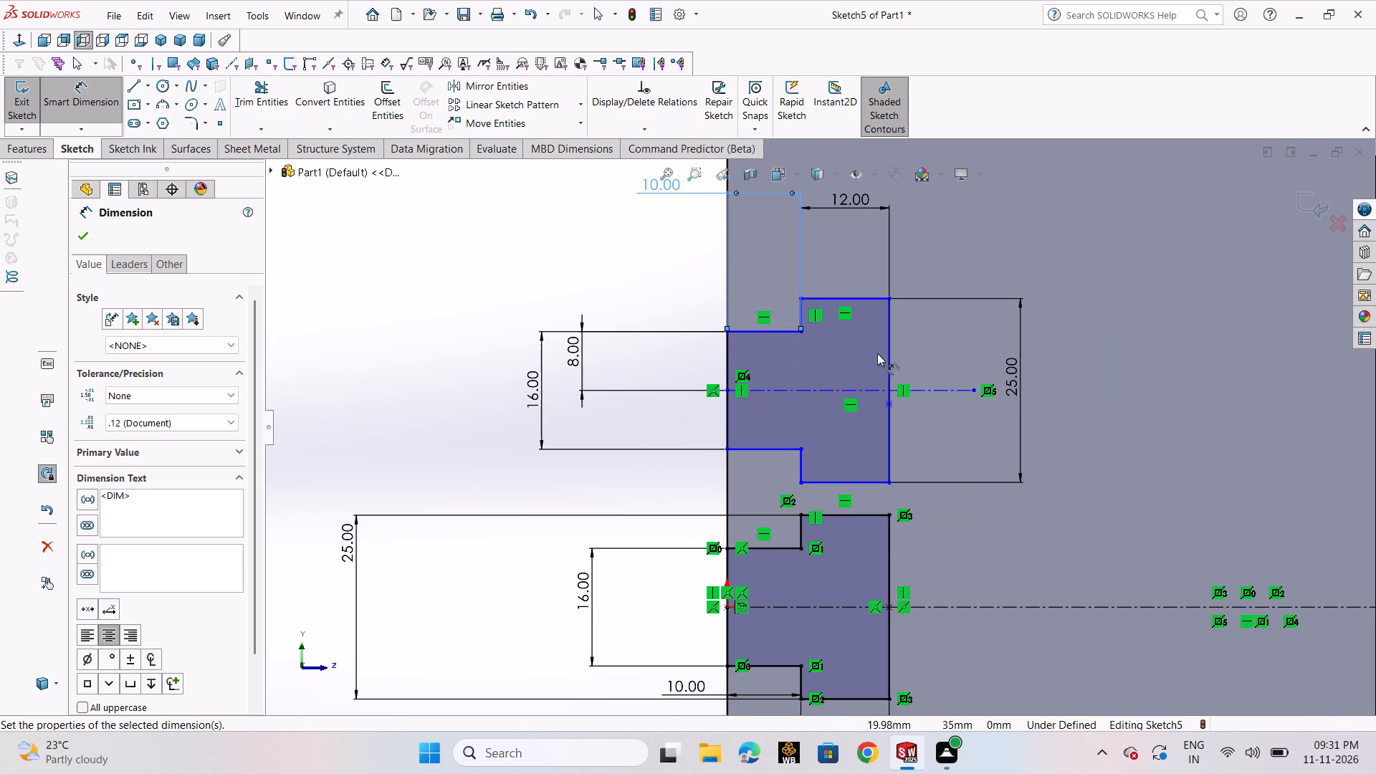
left_click(838, 390)
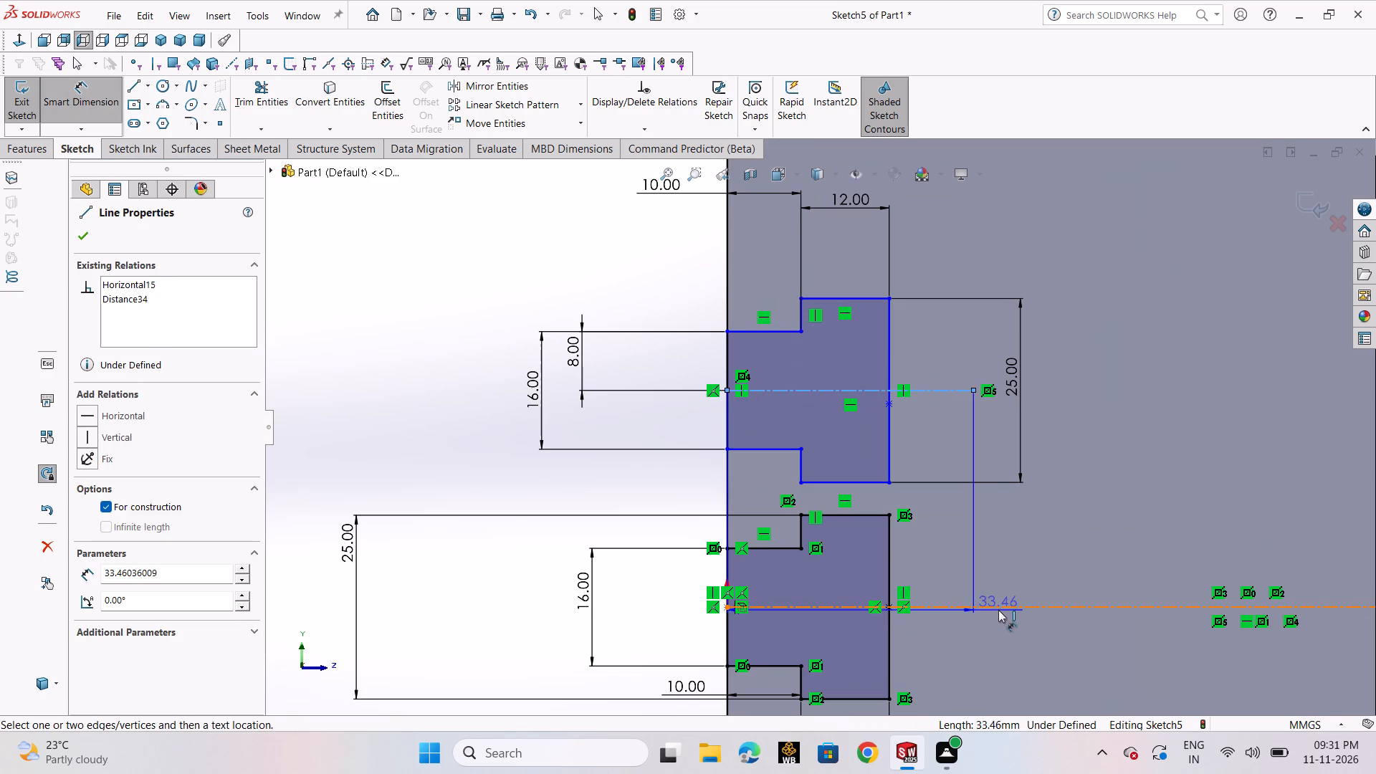
left_click(998, 610)
left_click(1125, 464)
type("65")
key("Return")
Dimension the copied T-slot's overall depth from the block's side edge to the head's inner vertical line as 12+10 mm.
scroll(1094, 367, "up", 5)
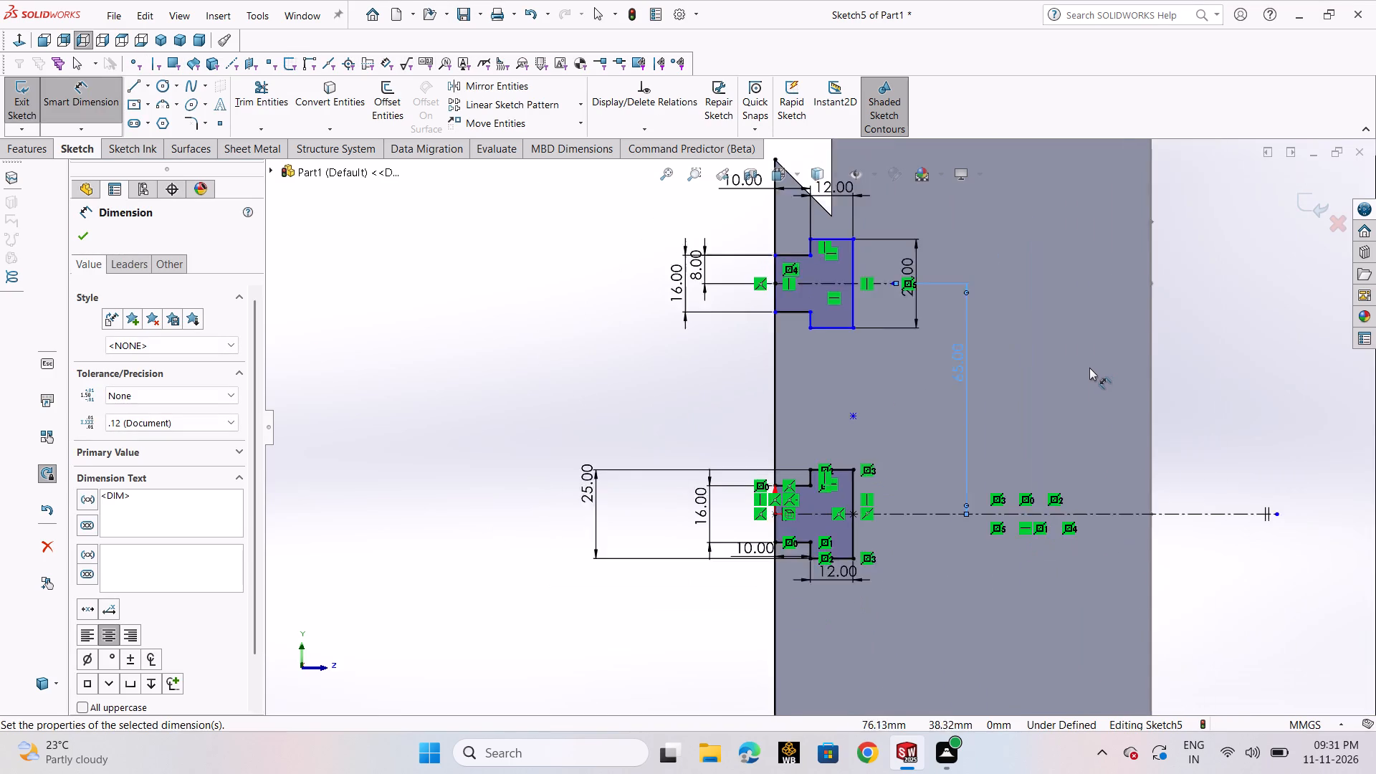
scroll(848, 305, "down", 6)
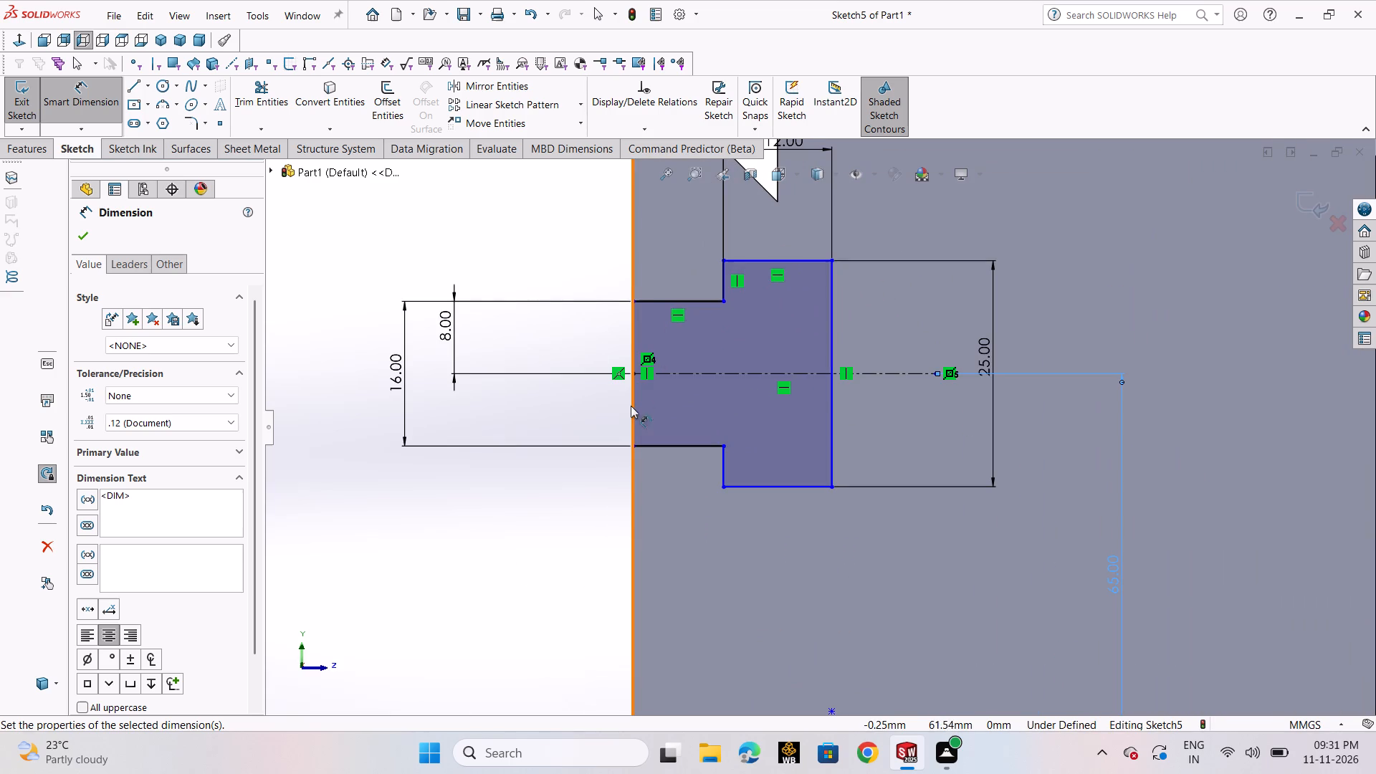
left_click(631, 407)
left_click(829, 427)
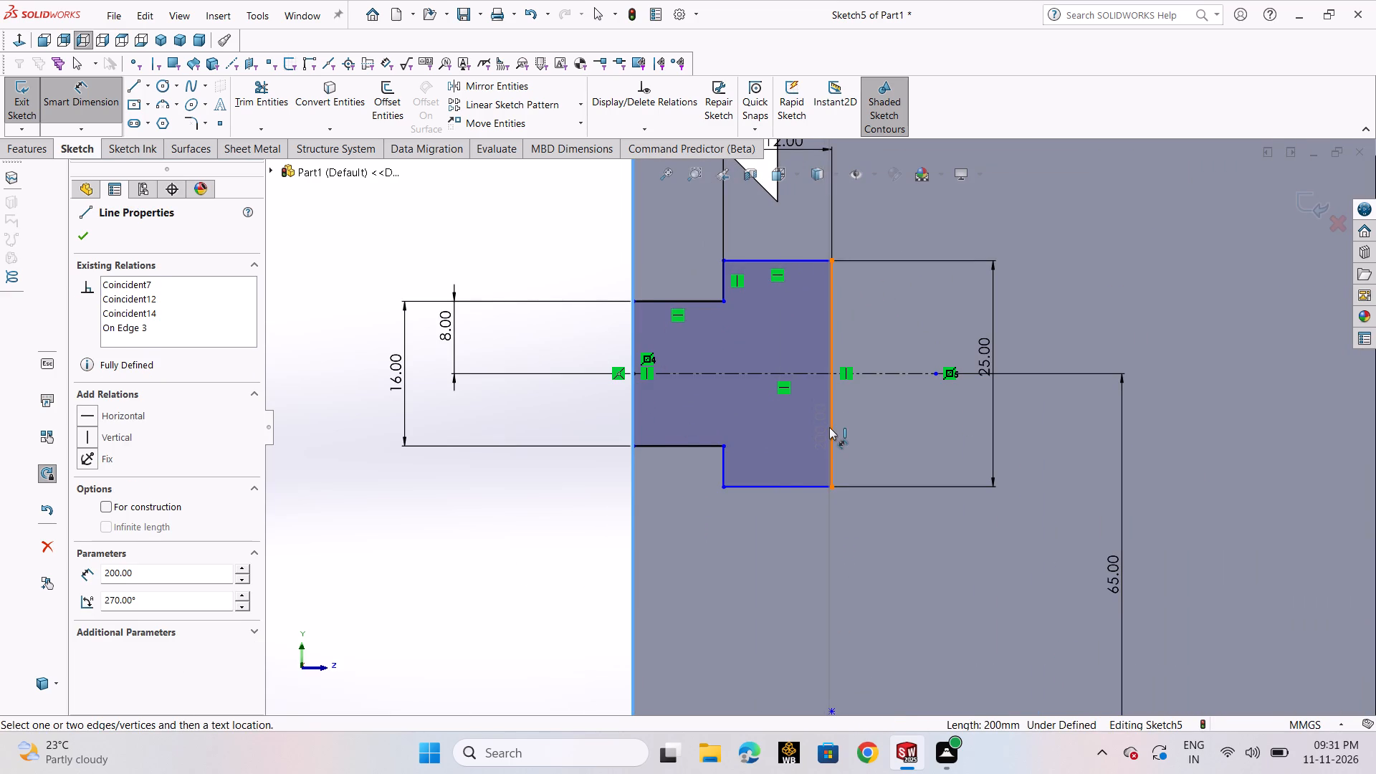
left_click(752, 597)
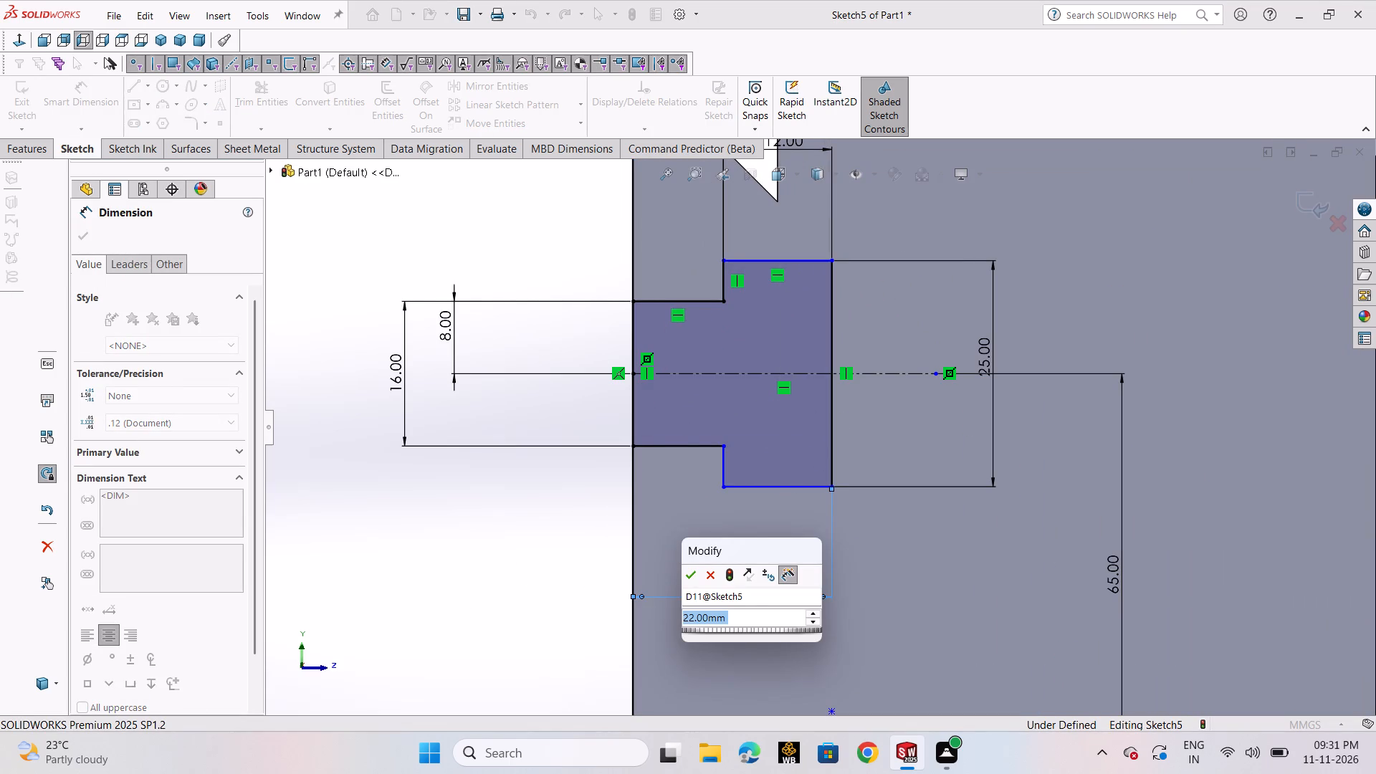
type("12+10")
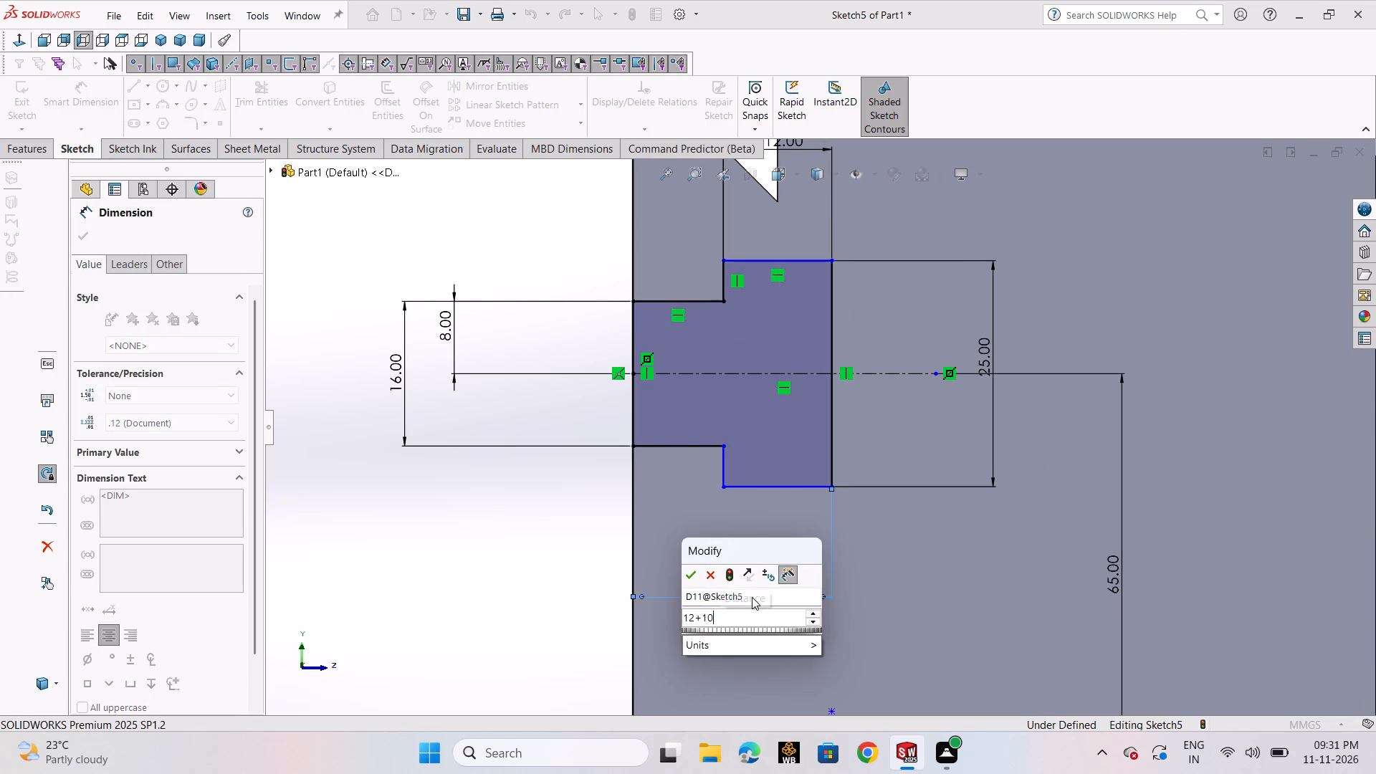
key("Return")
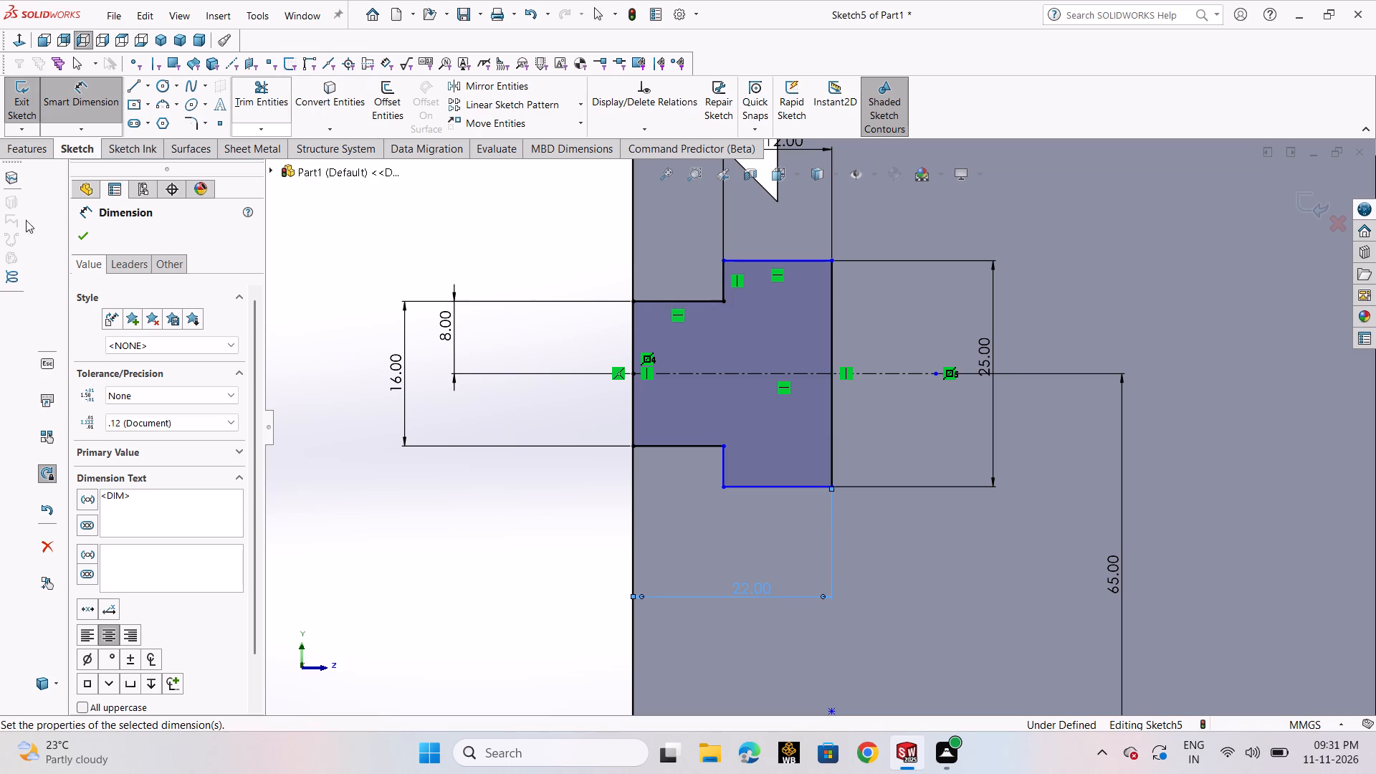
left_click(79, 245)
left_click(411, 244)
Dimension the copied T-slot head's lower line 12.5 mm from its horizontal centerline.
scroll(759, 421, "up", 3)
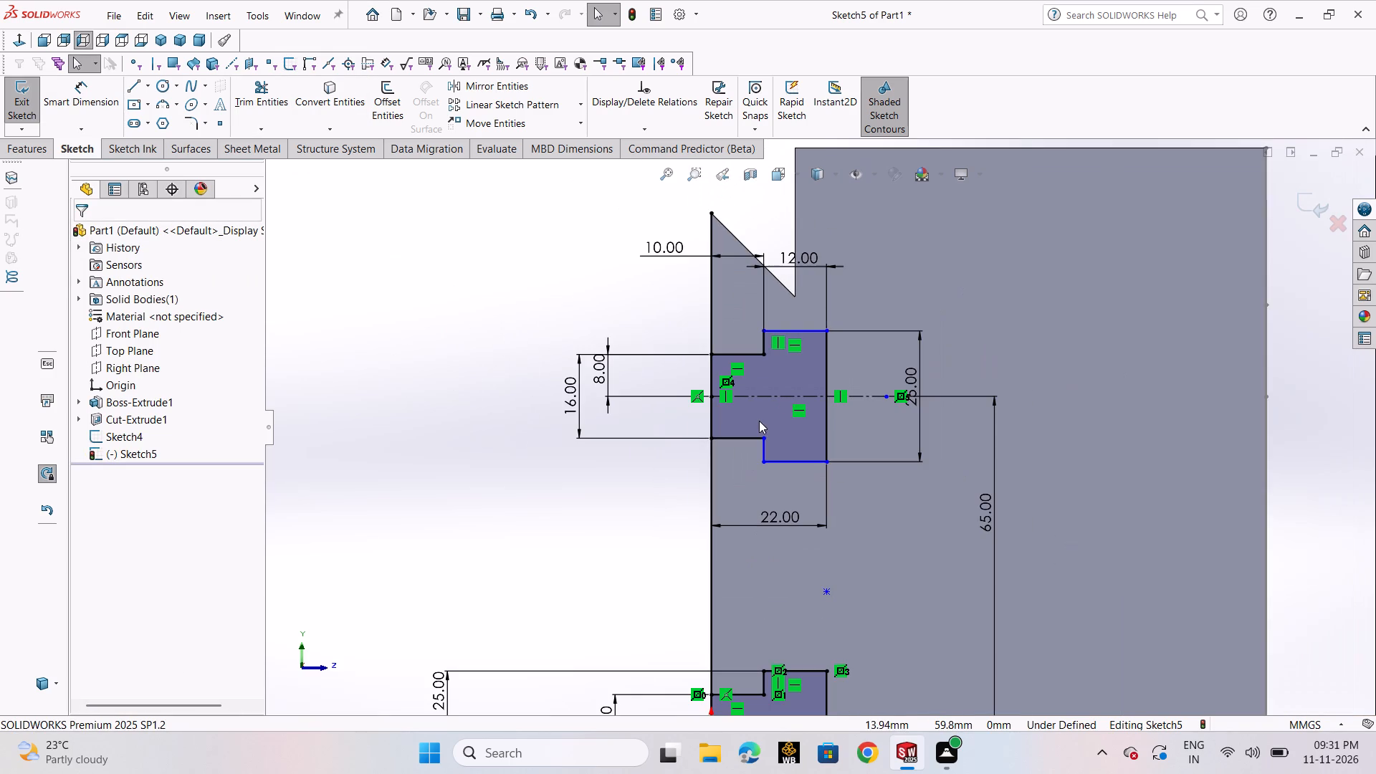
scroll(798, 520, "up", 3)
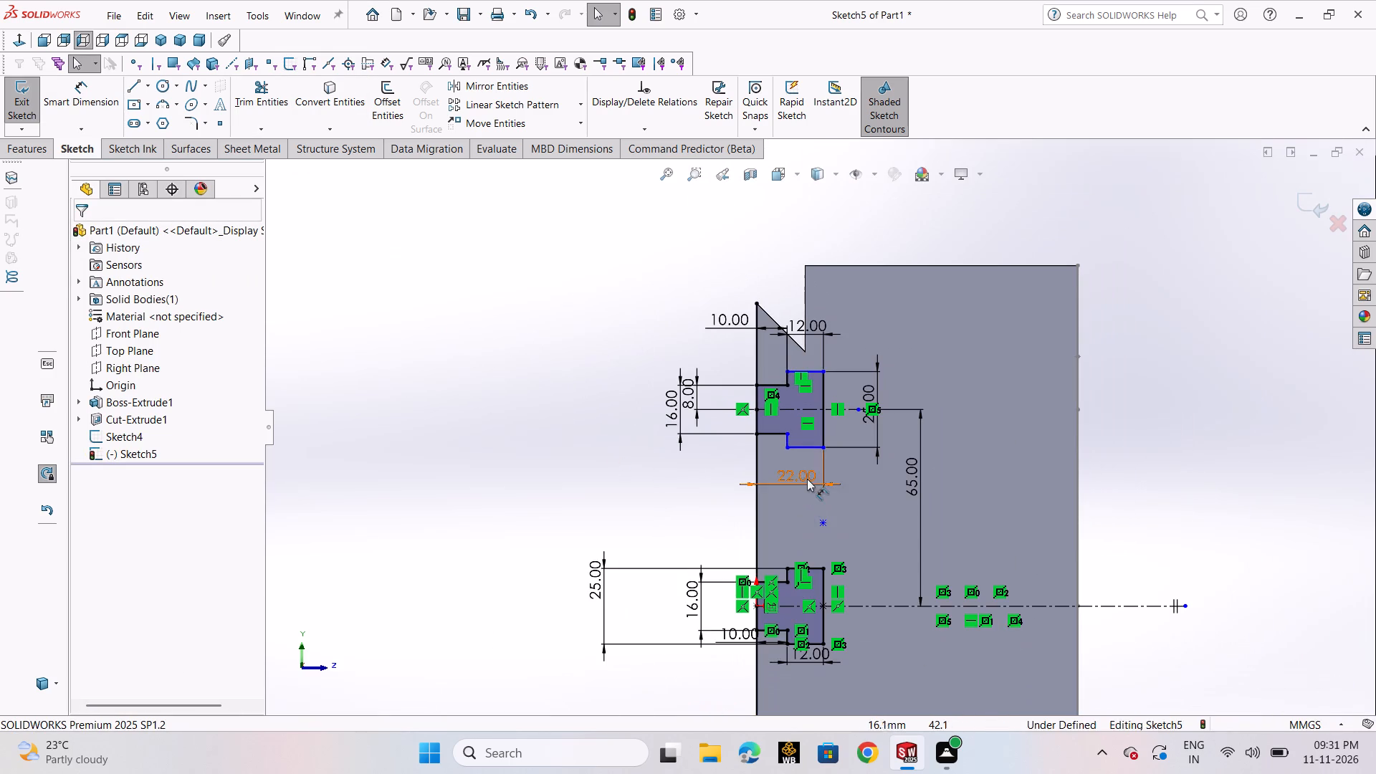
scroll(807, 479, "down", 4)
scroll(807, 434, "up", 1)
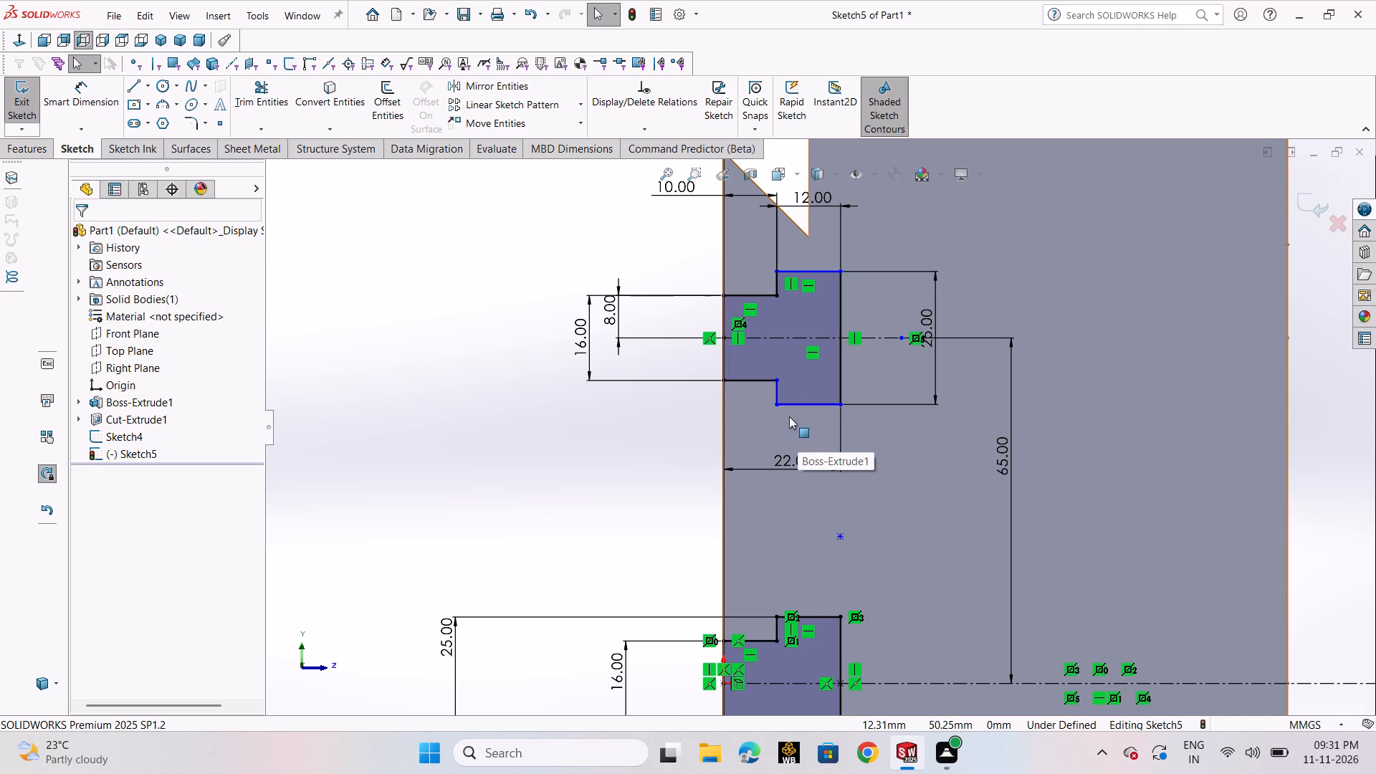
left_click(53, 114)
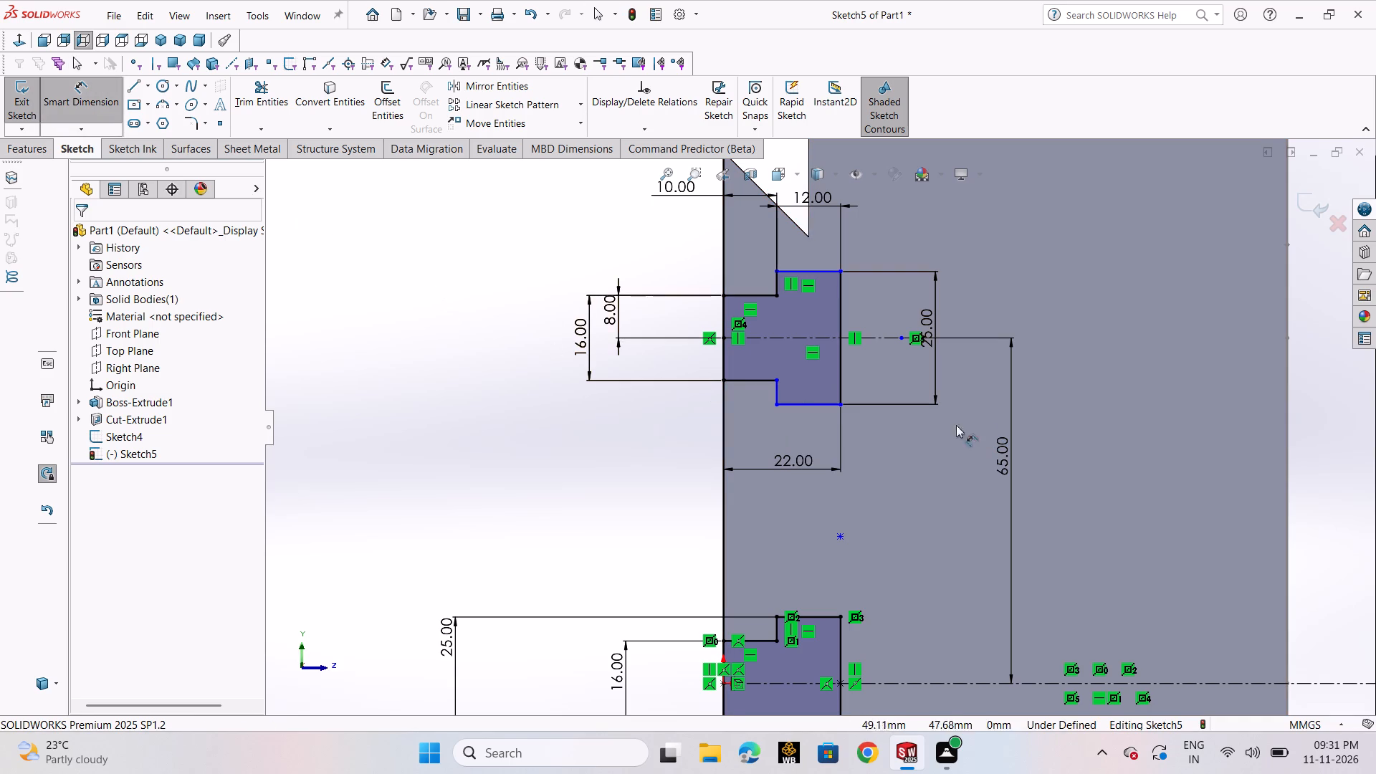
left_click(826, 406)
left_click(795, 340)
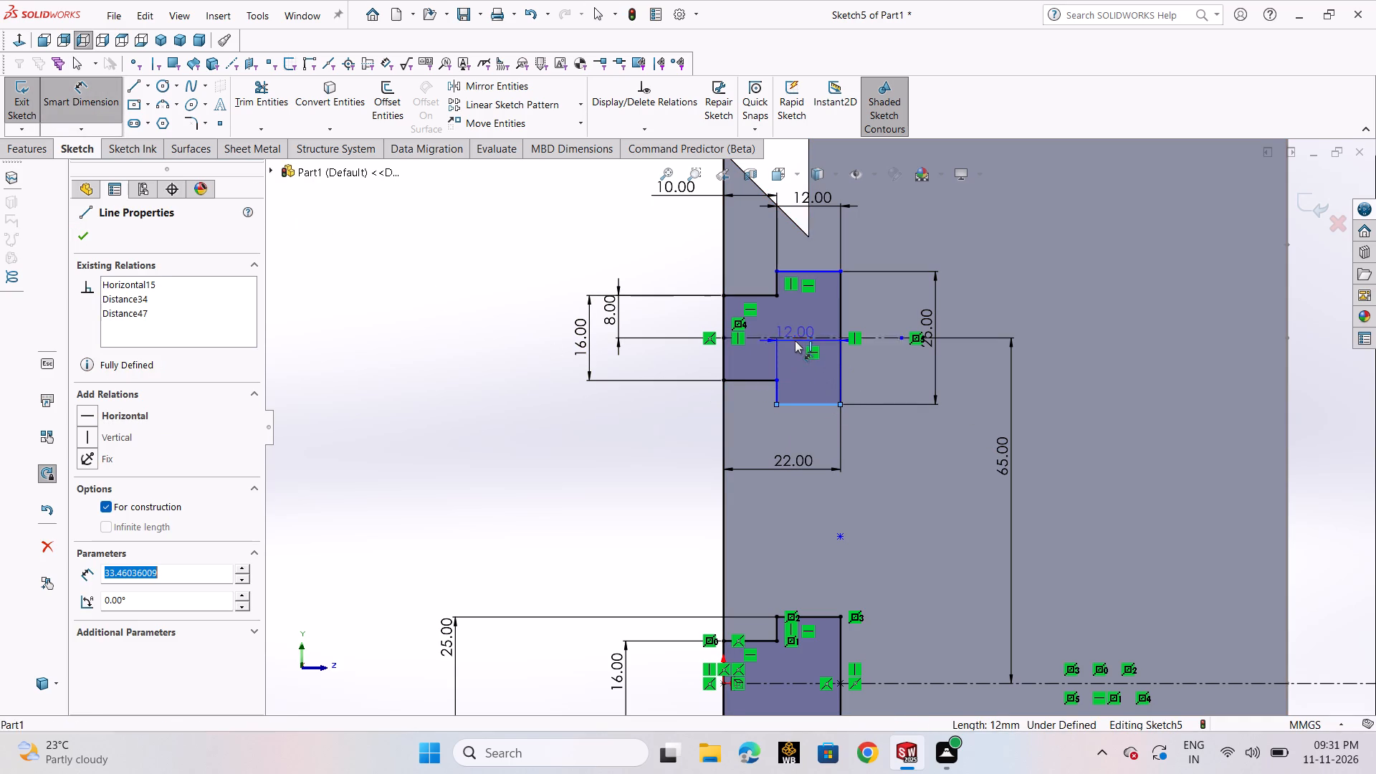
left_click(514, 353)
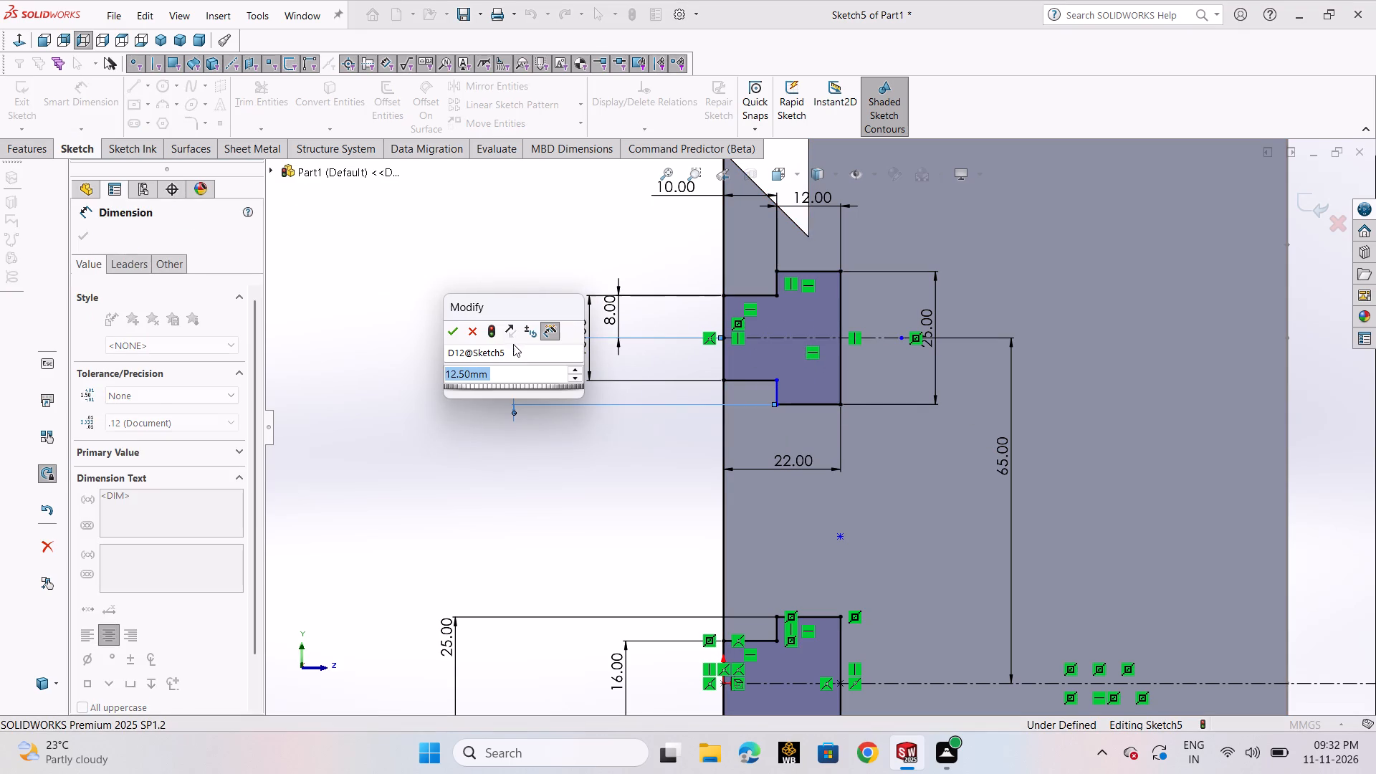
left_click(452, 331)
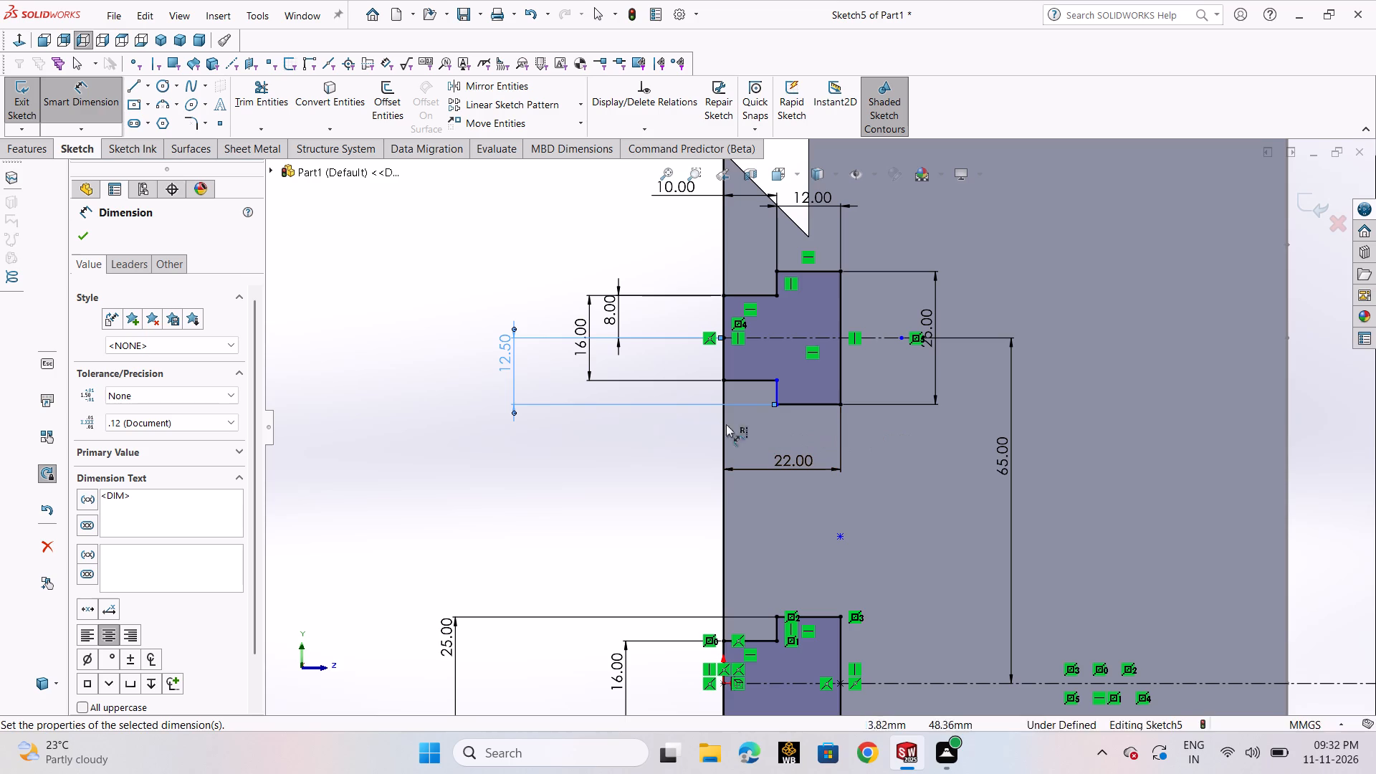
left_click(613, 448)
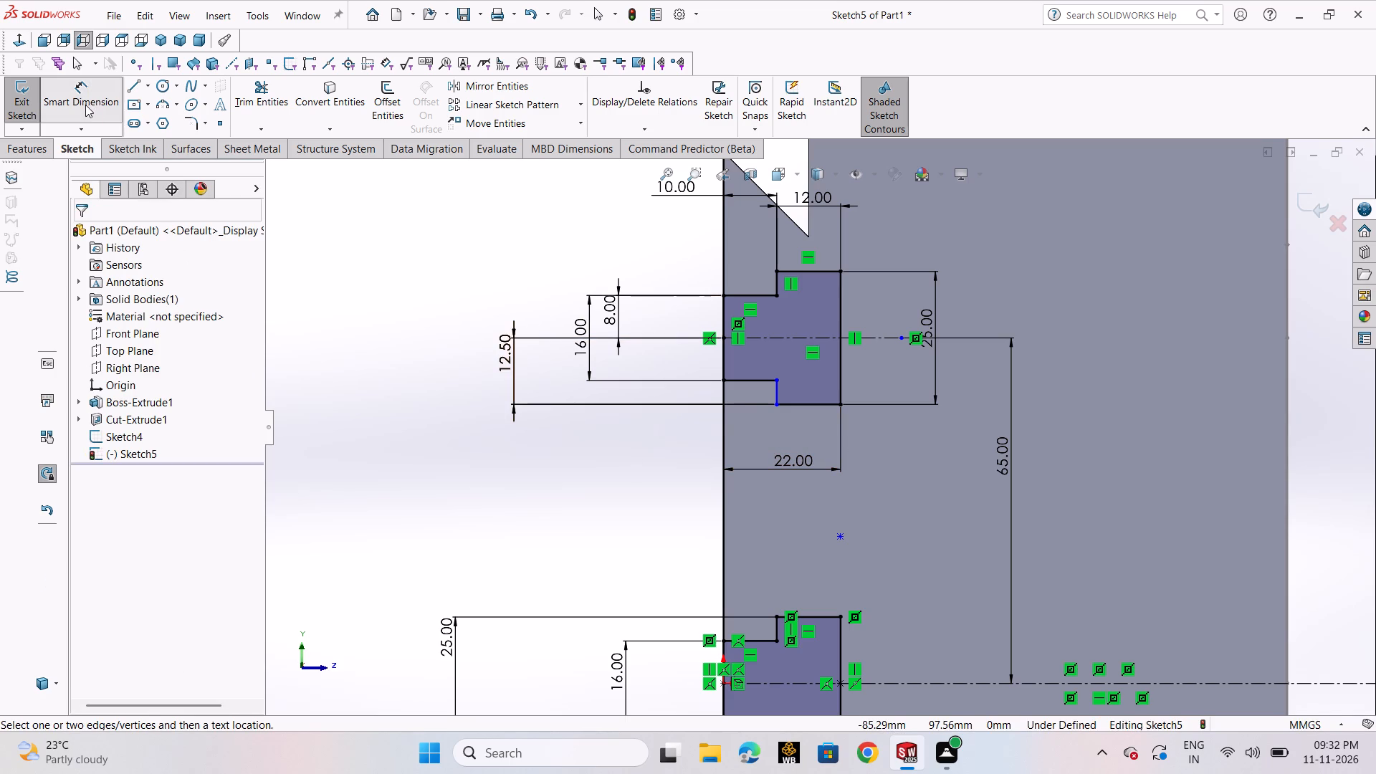
Dimension the copied T-slot's lower neck from the block's side edge to the head's short lower vertical line as 10 mm.
left_click(87, 106)
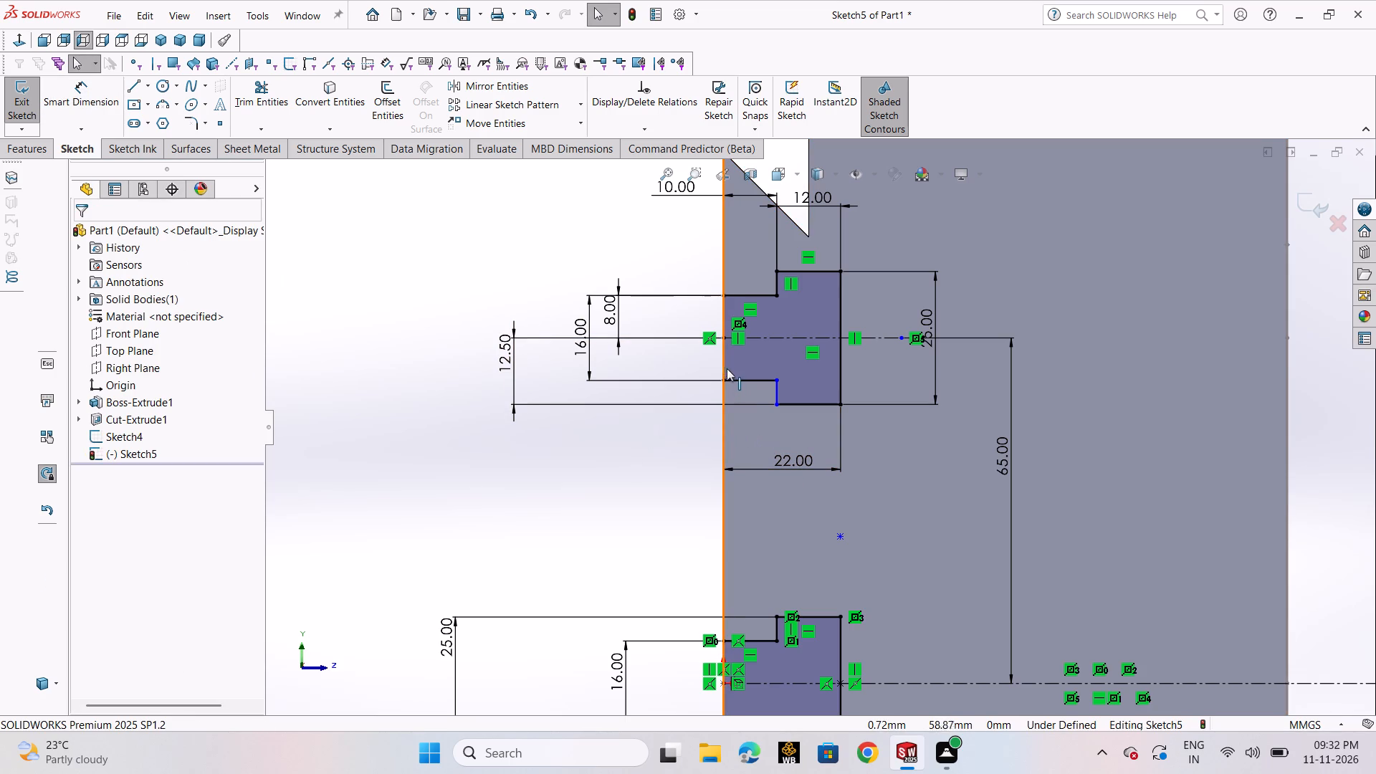
left_click(720, 361)
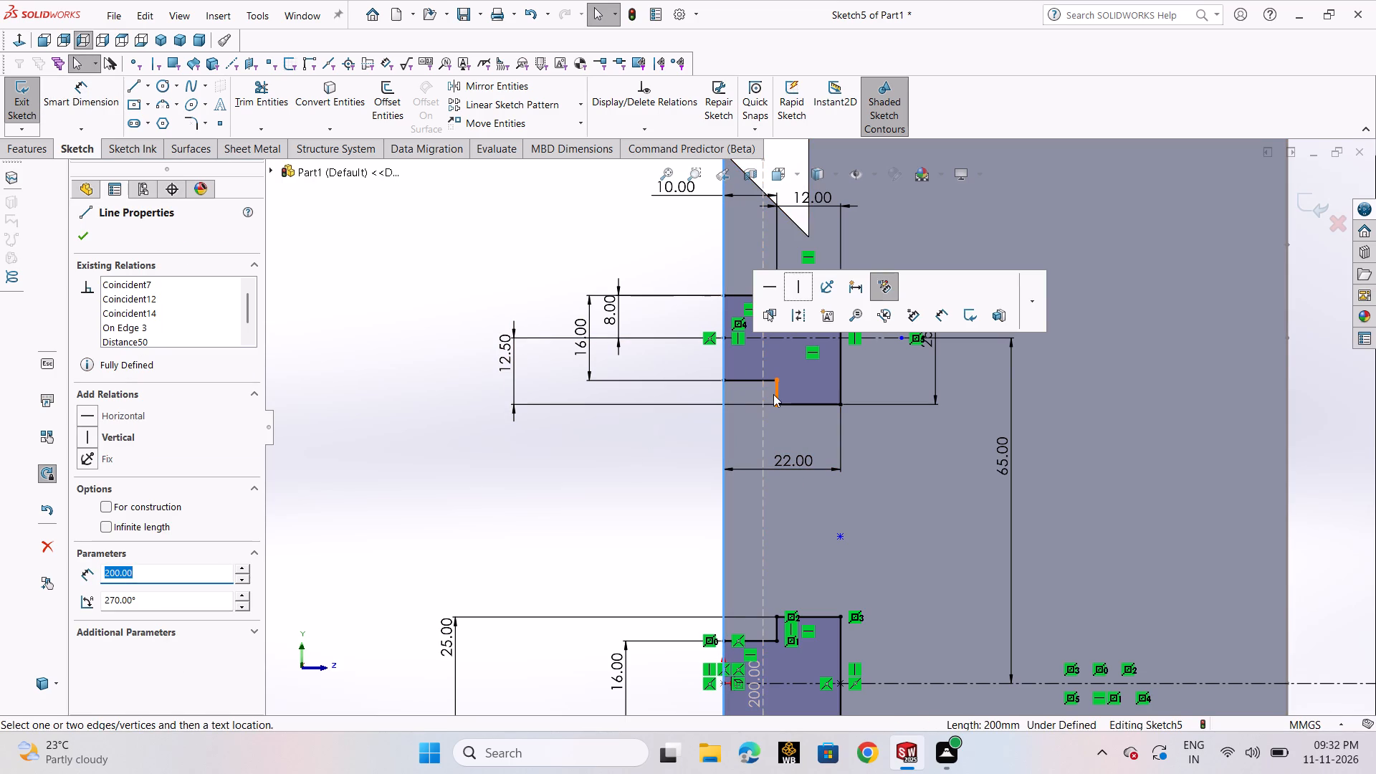
left_click(773, 394)
left_click(77, 100)
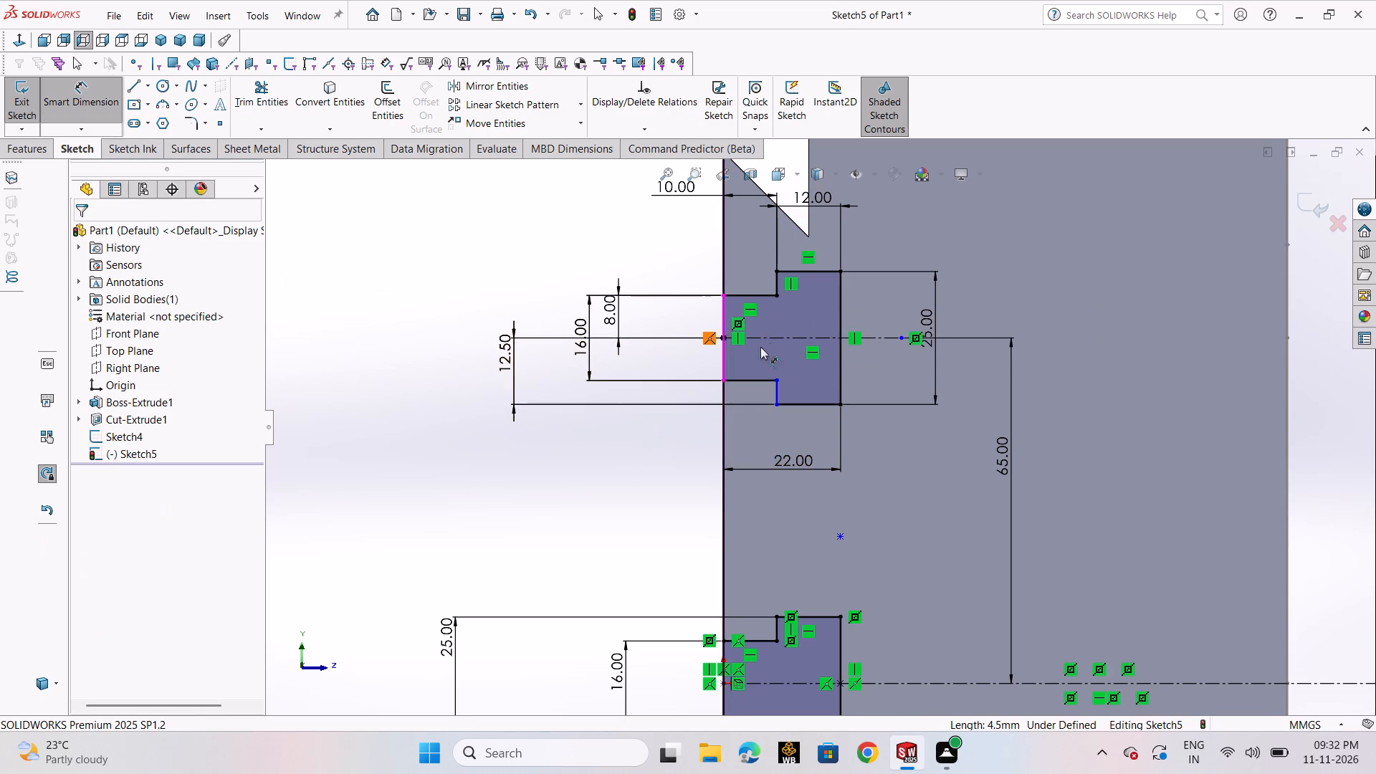
left_click(725, 353)
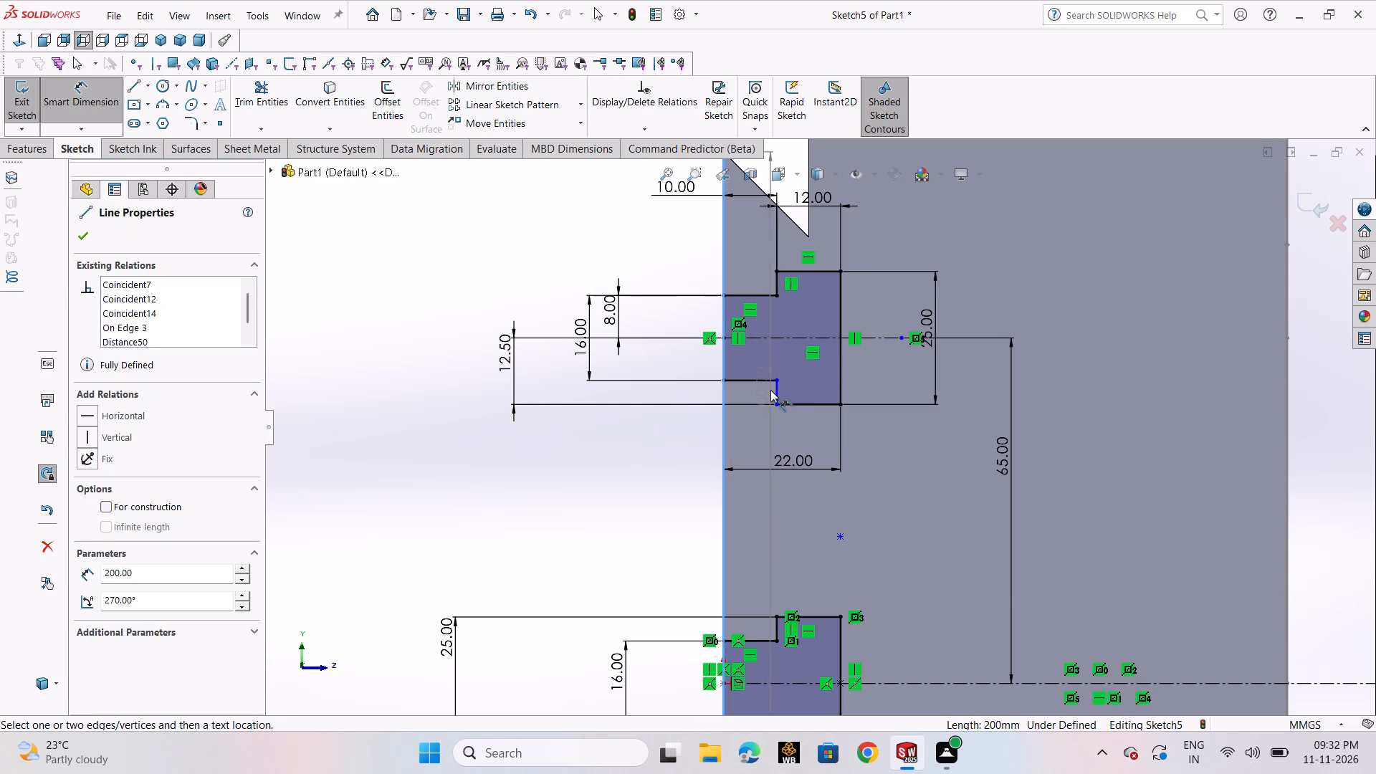
left_click(775, 392)
left_click(688, 439)
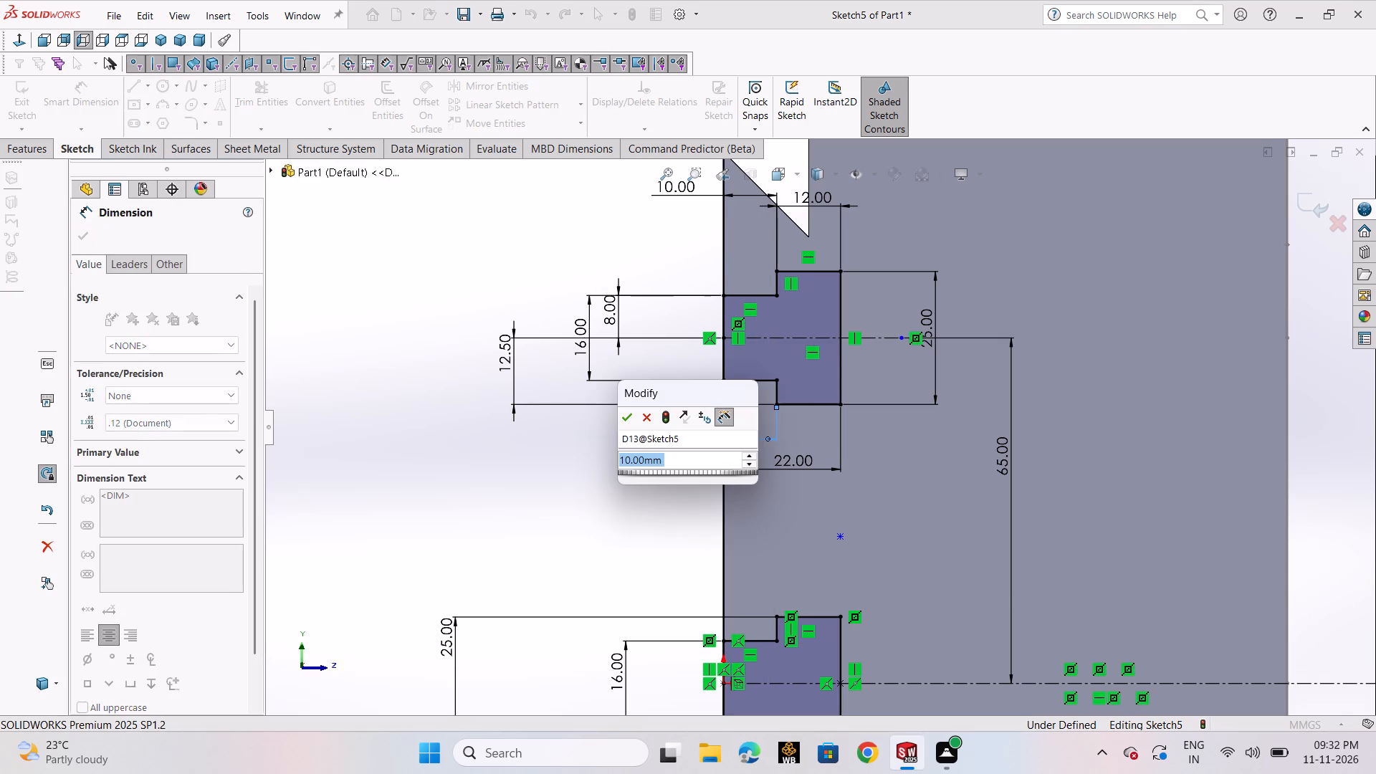
left_click(631, 420)
scroll(858, 446, "up", 3)
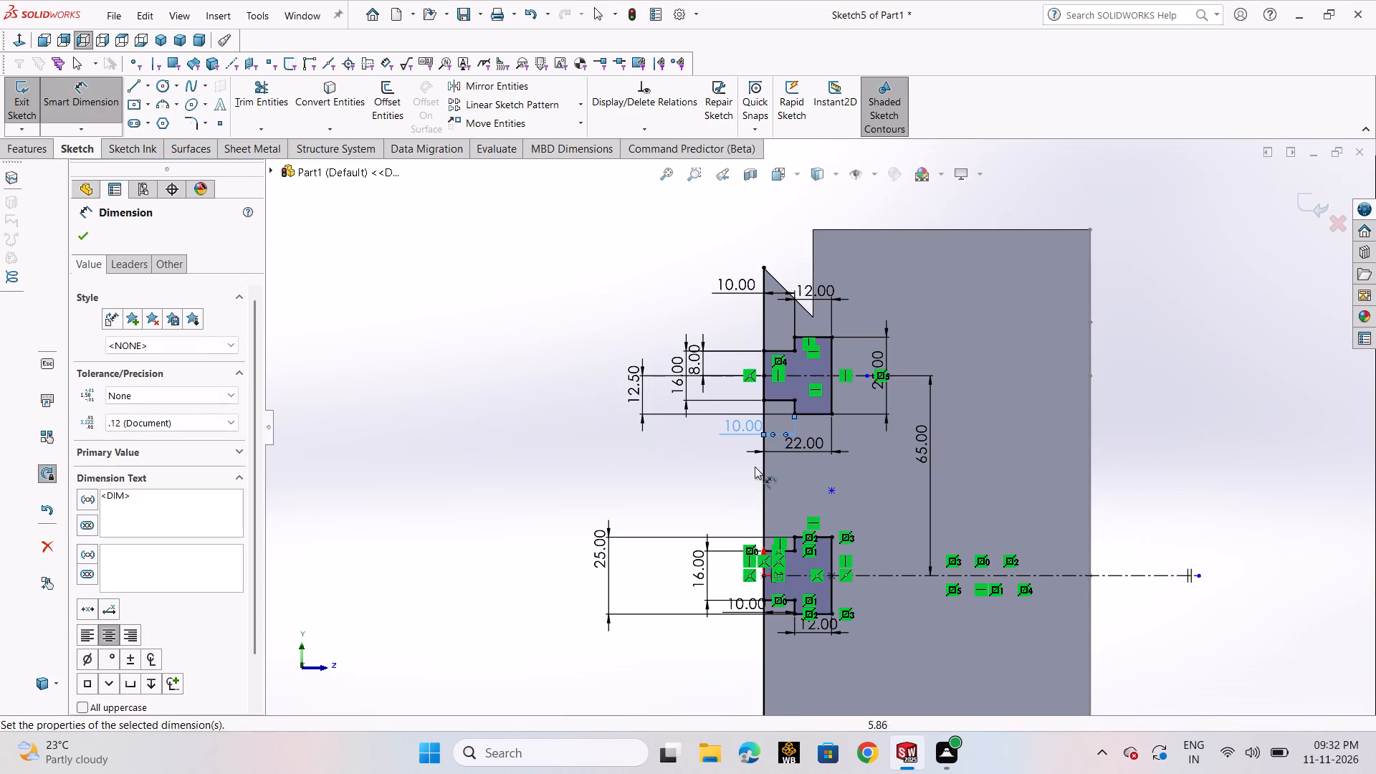
left_click(649, 461)
Mirror the upper T-slot's sketch lines about the original T-slot's horizontal centerline, keeping the copy, and exit the sketch.
left_click(493, 85)
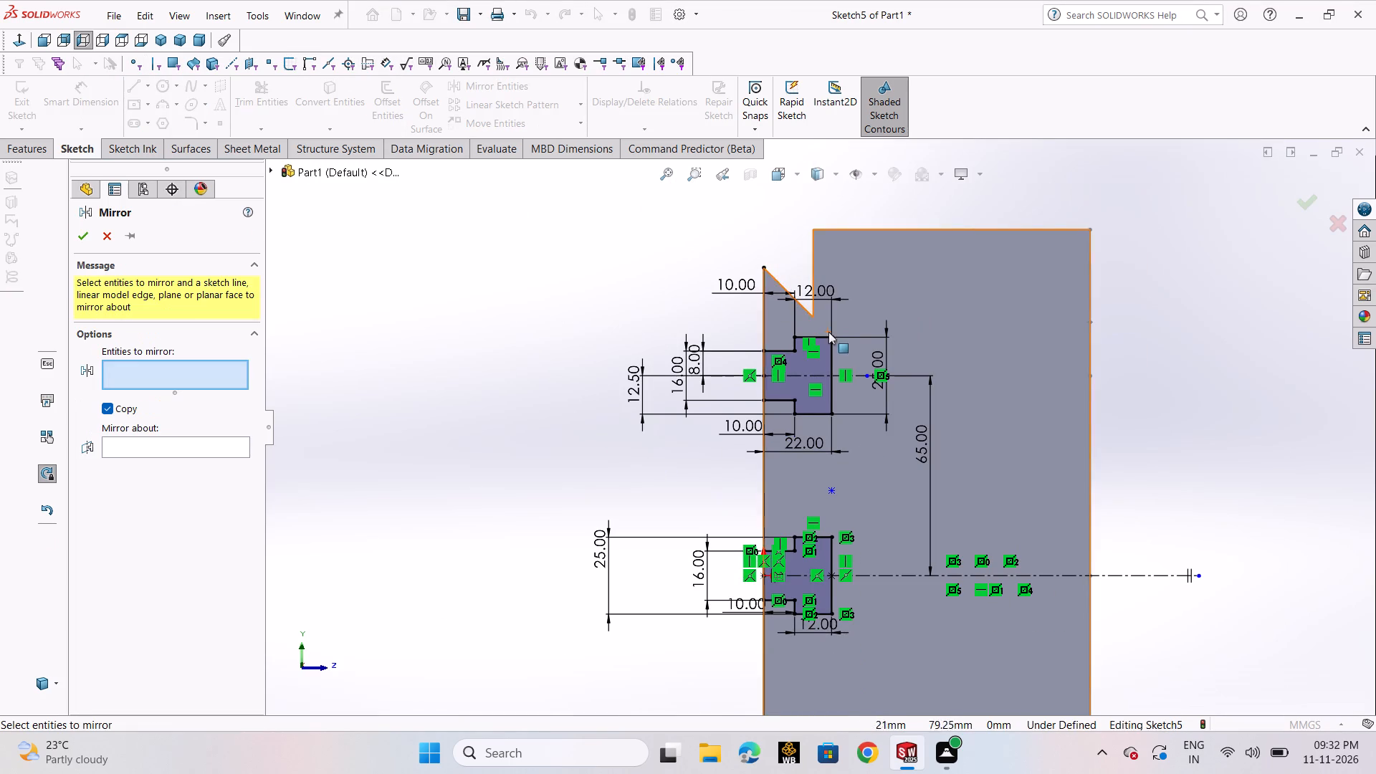
left_click_drag(901, 306, 764, 429)
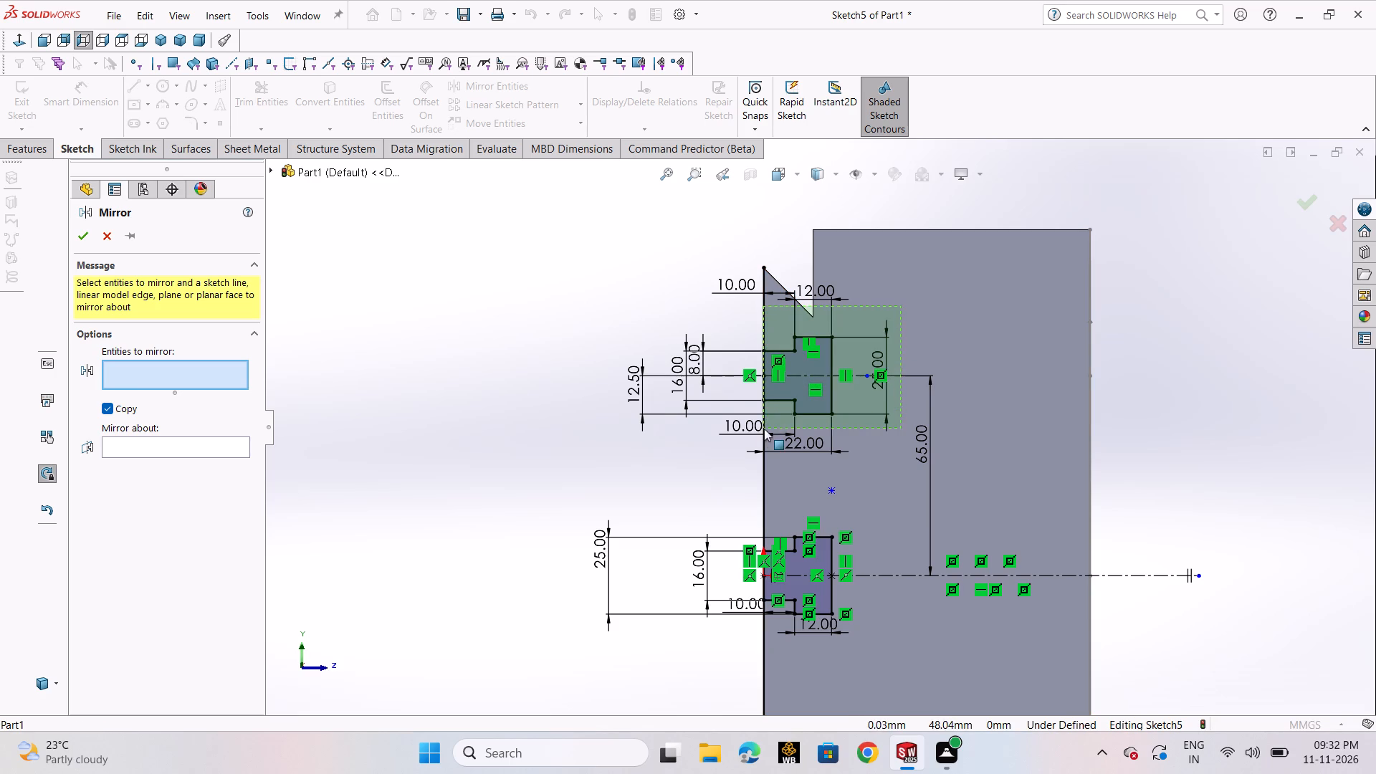
left_click_drag(764, 429, 762, 434)
left_click(200, 570)
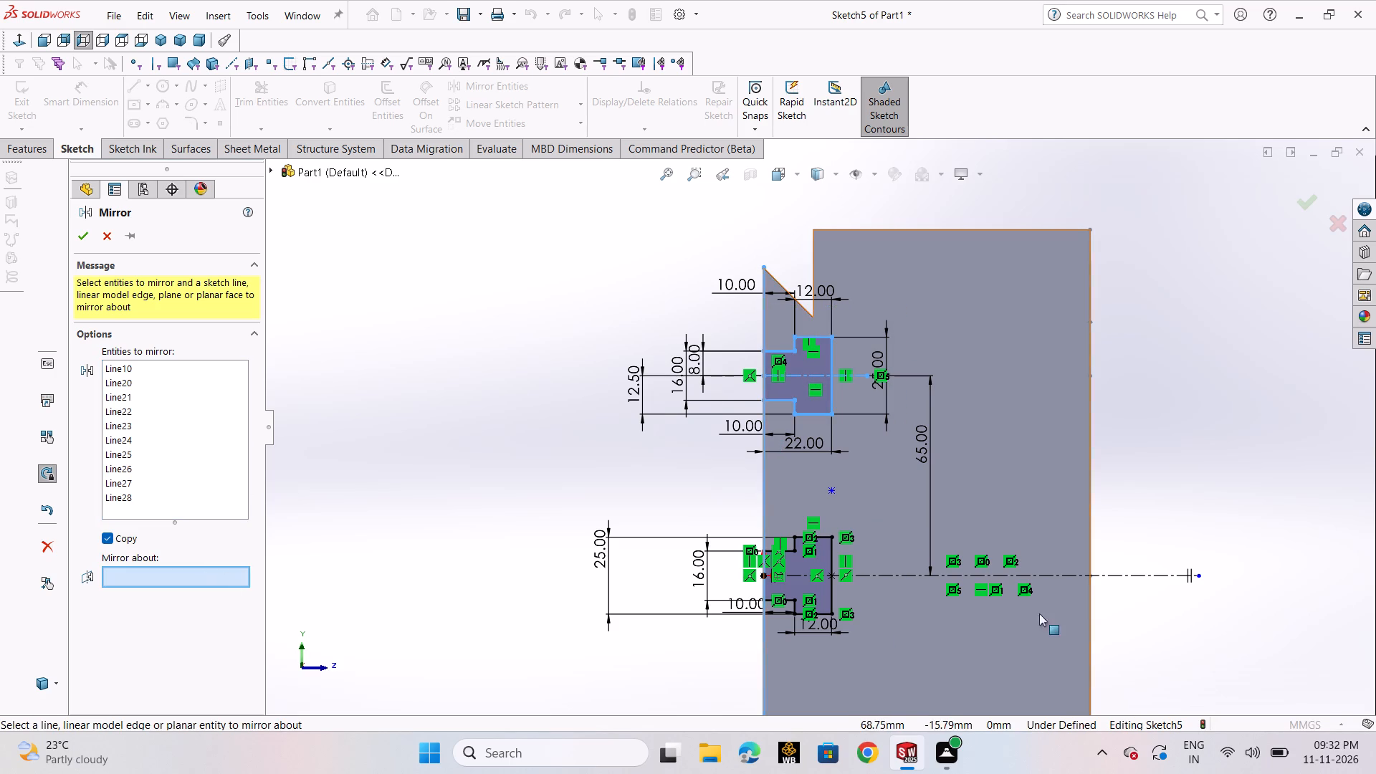
left_click(1108, 575)
scroll(998, 547, "up", 6)
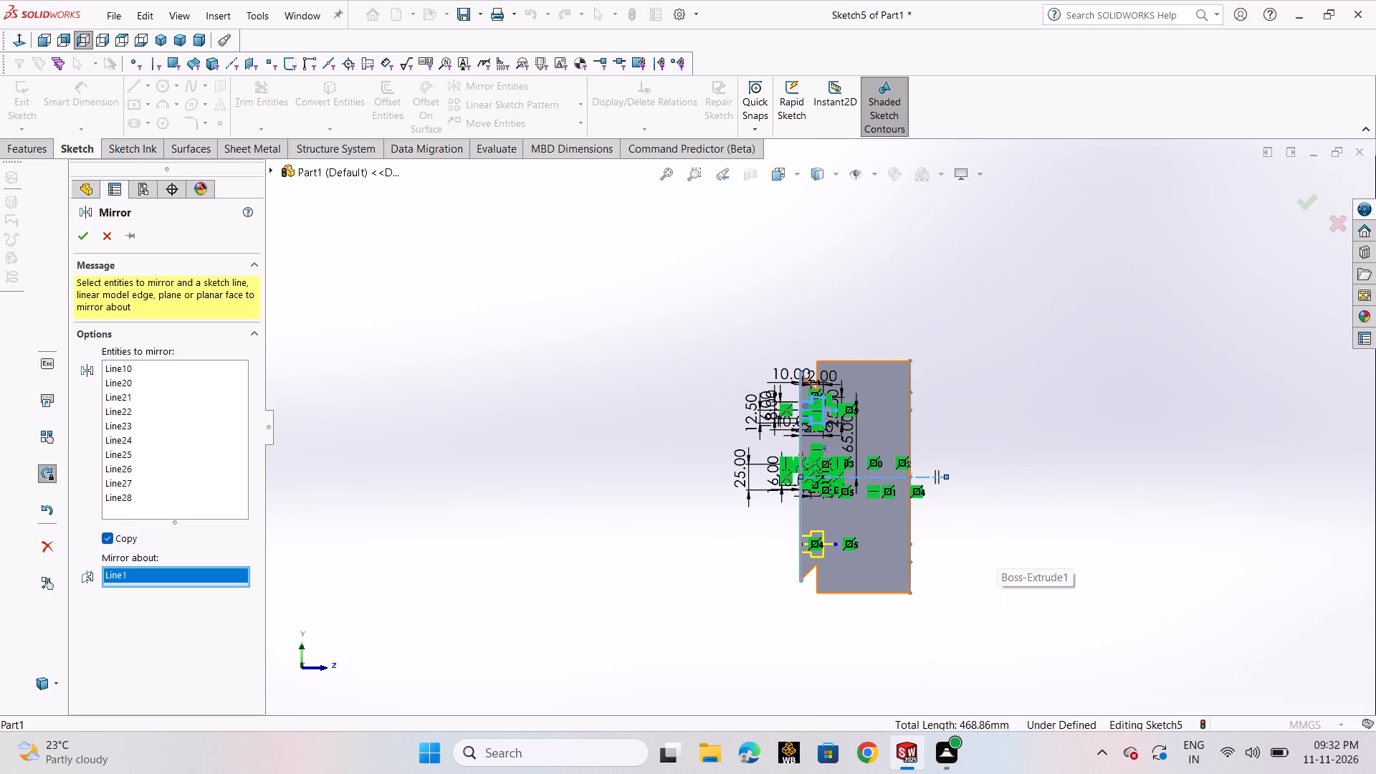
left_click(75, 238)
left_click(538, 533)
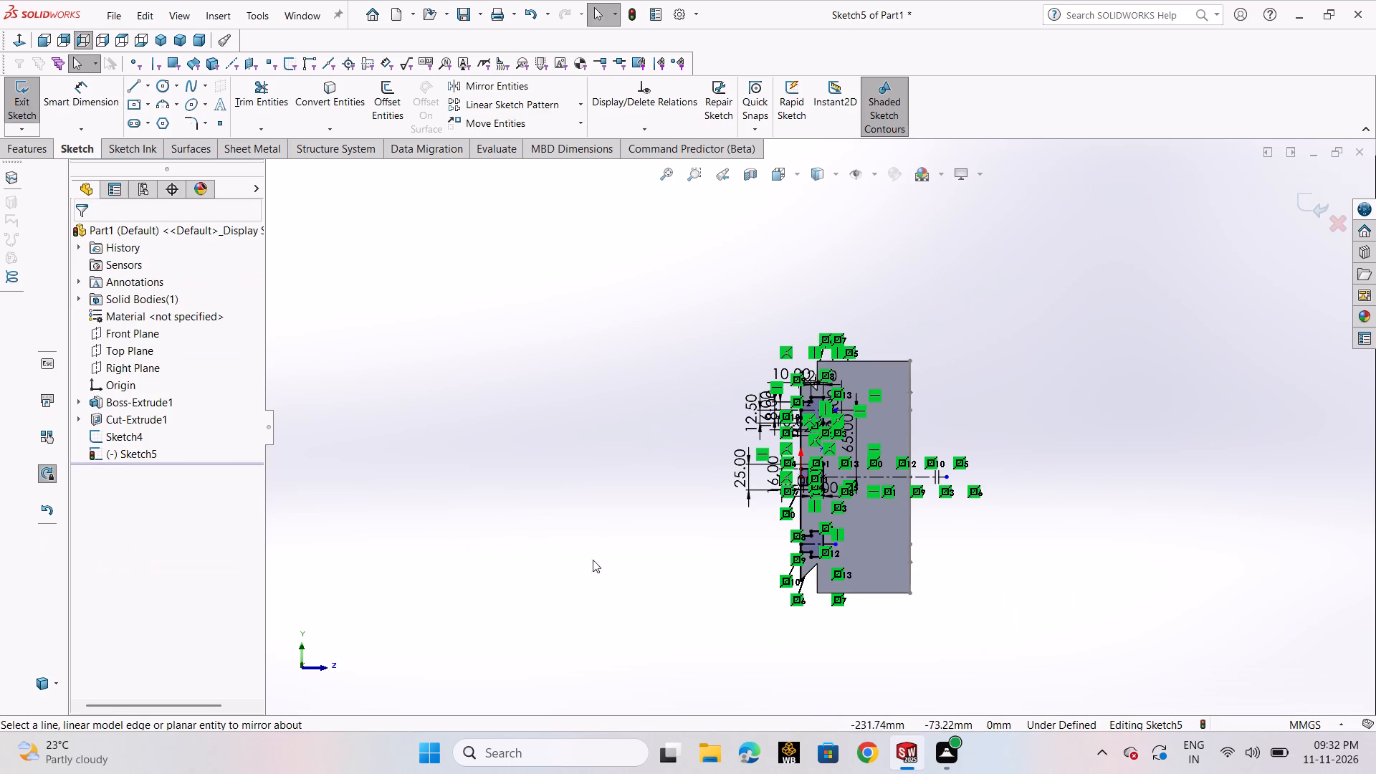
scroll(867, 529, "down", 4)
scroll(854, 523, "up", 4)
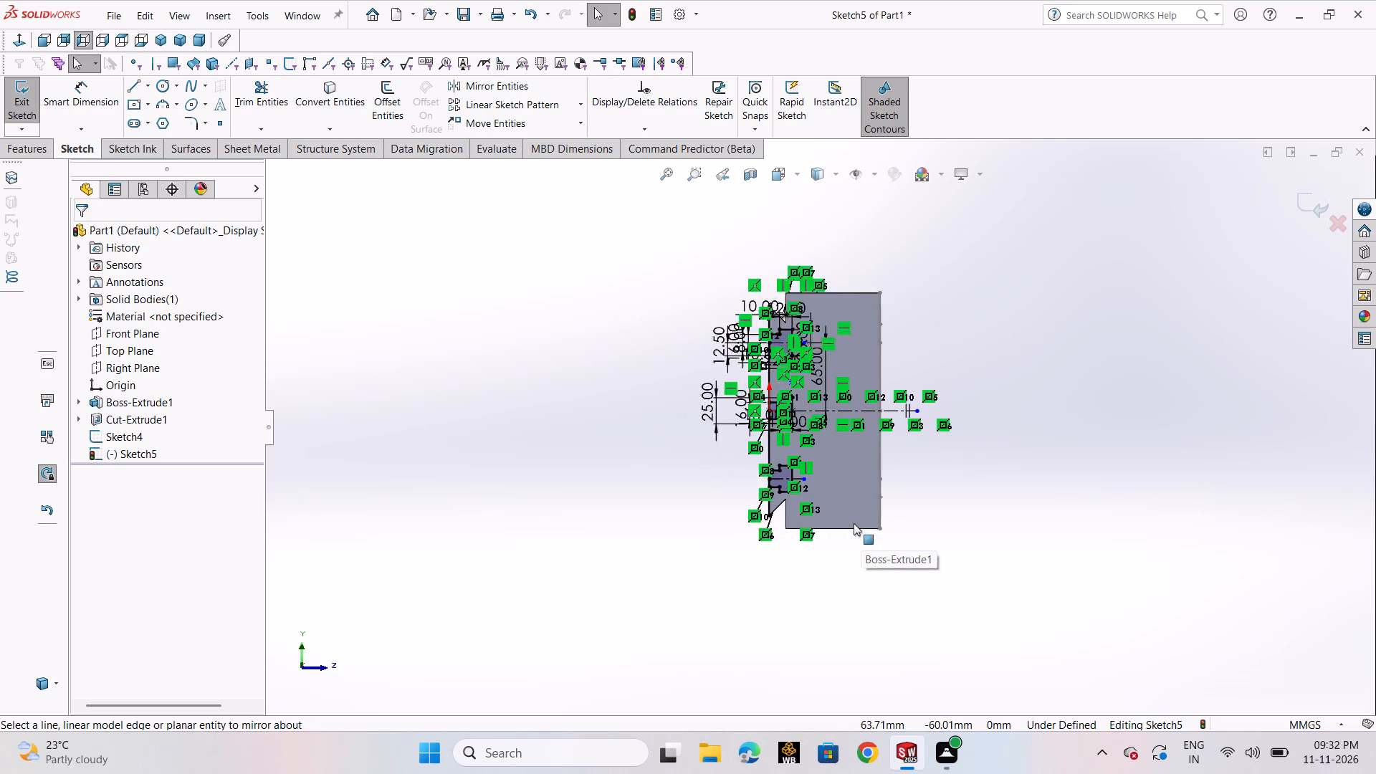
scroll(854, 523, "up", 1)
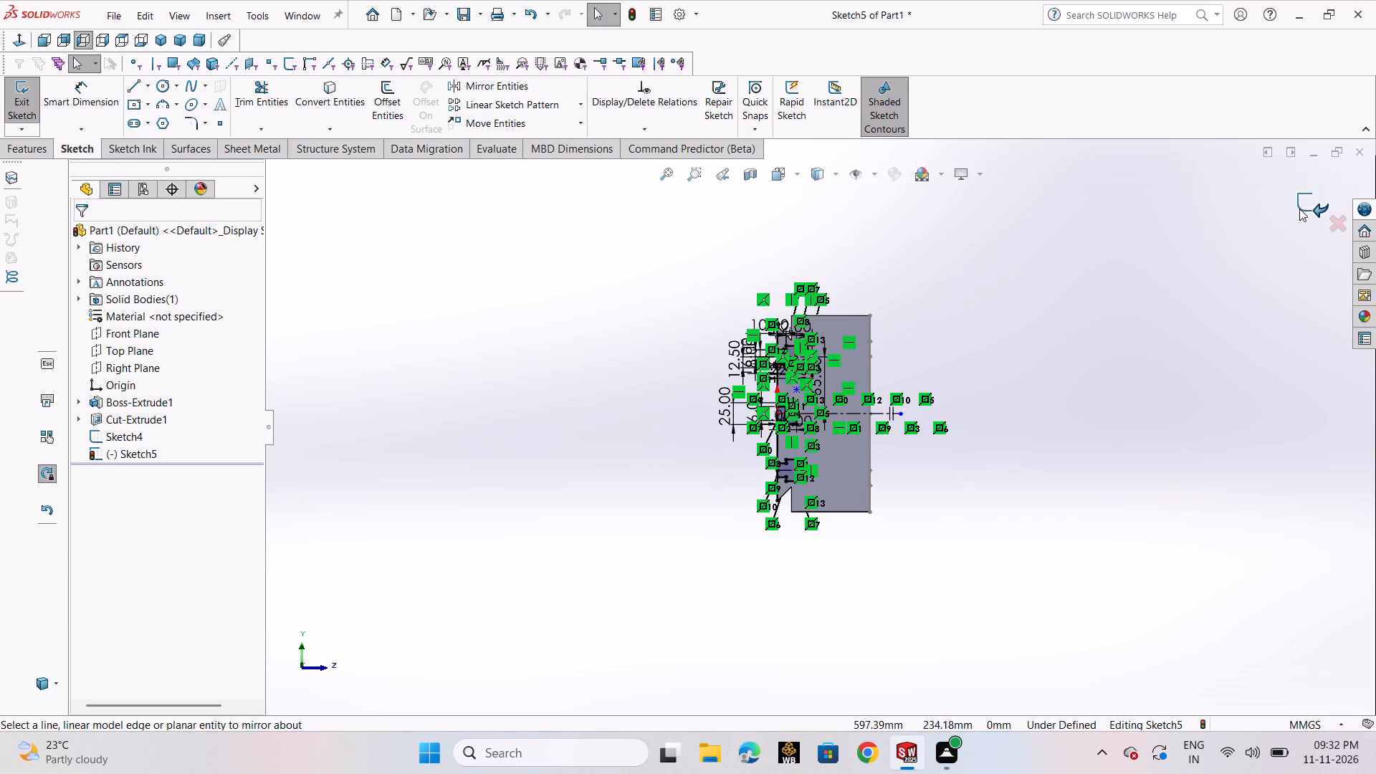
left_click(1300, 209)
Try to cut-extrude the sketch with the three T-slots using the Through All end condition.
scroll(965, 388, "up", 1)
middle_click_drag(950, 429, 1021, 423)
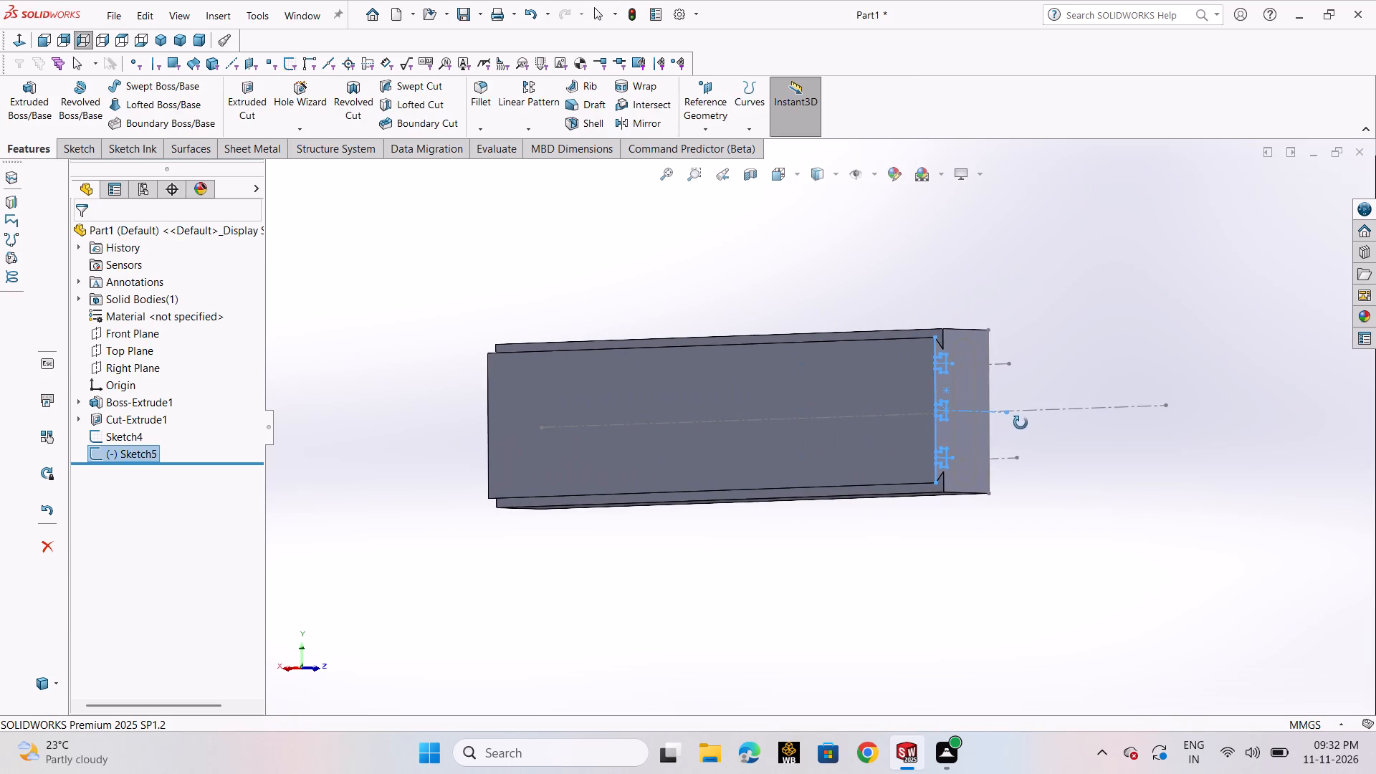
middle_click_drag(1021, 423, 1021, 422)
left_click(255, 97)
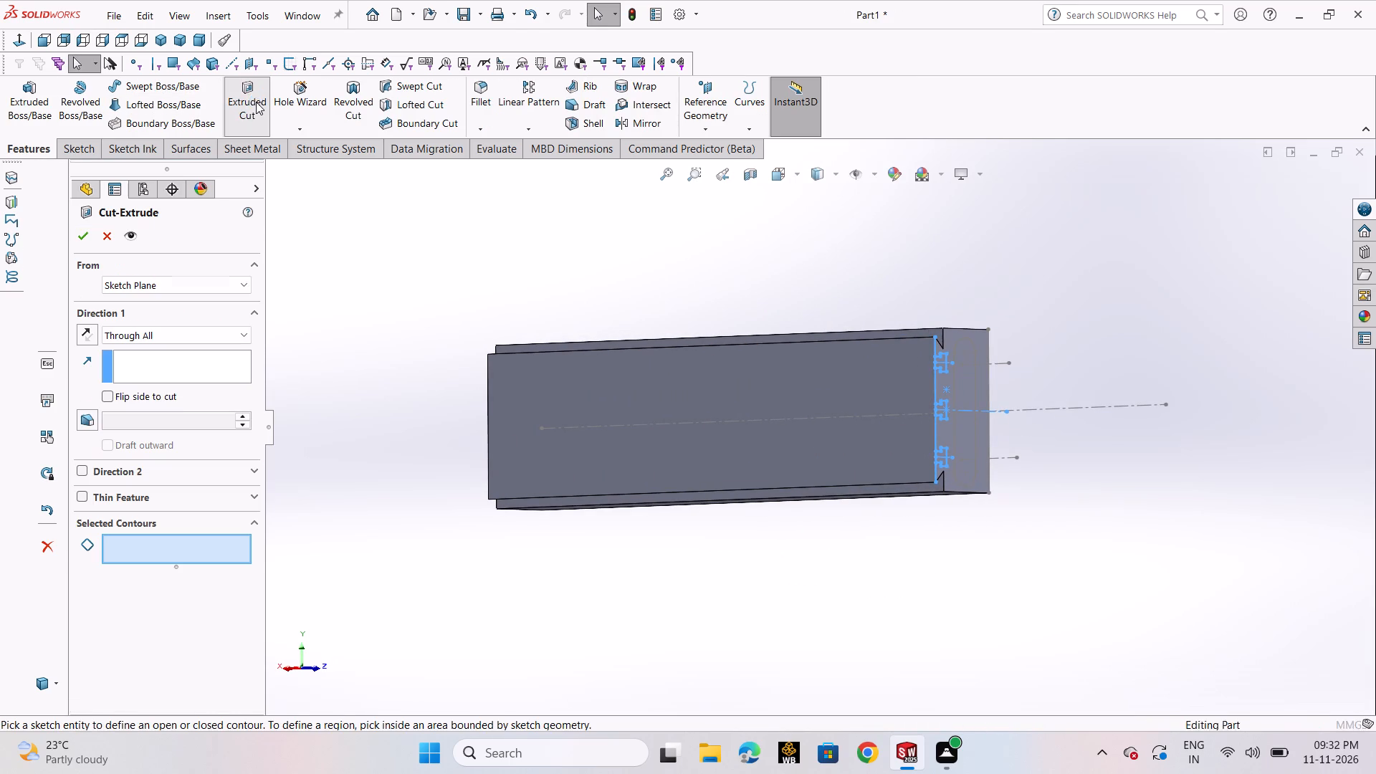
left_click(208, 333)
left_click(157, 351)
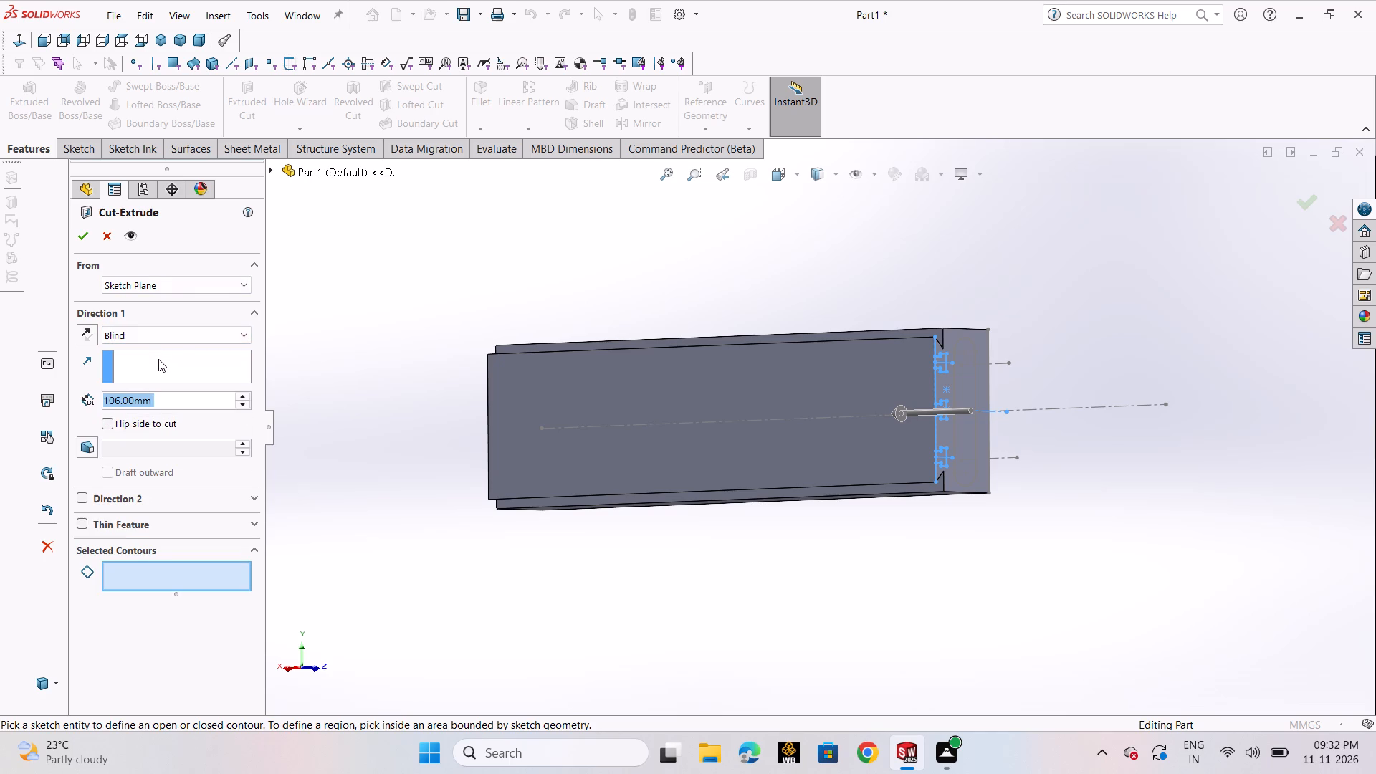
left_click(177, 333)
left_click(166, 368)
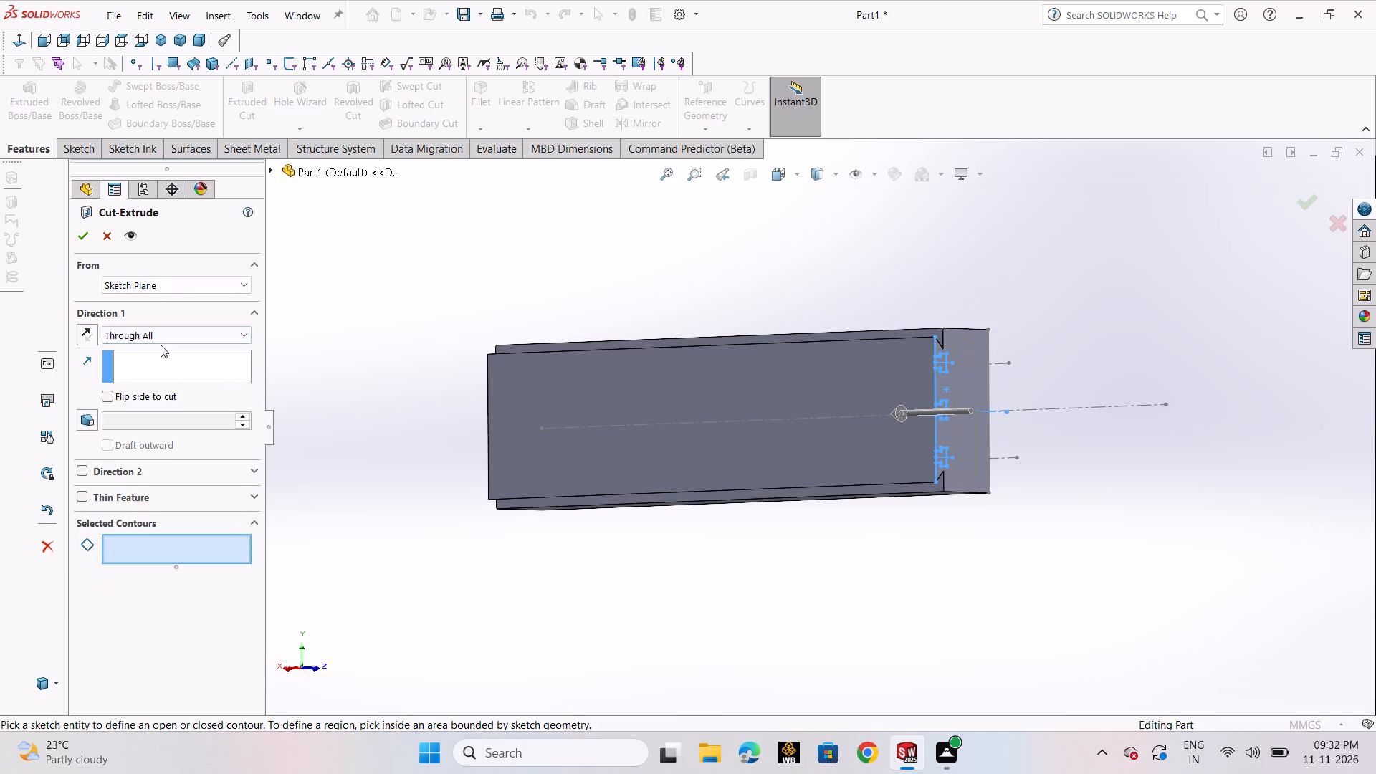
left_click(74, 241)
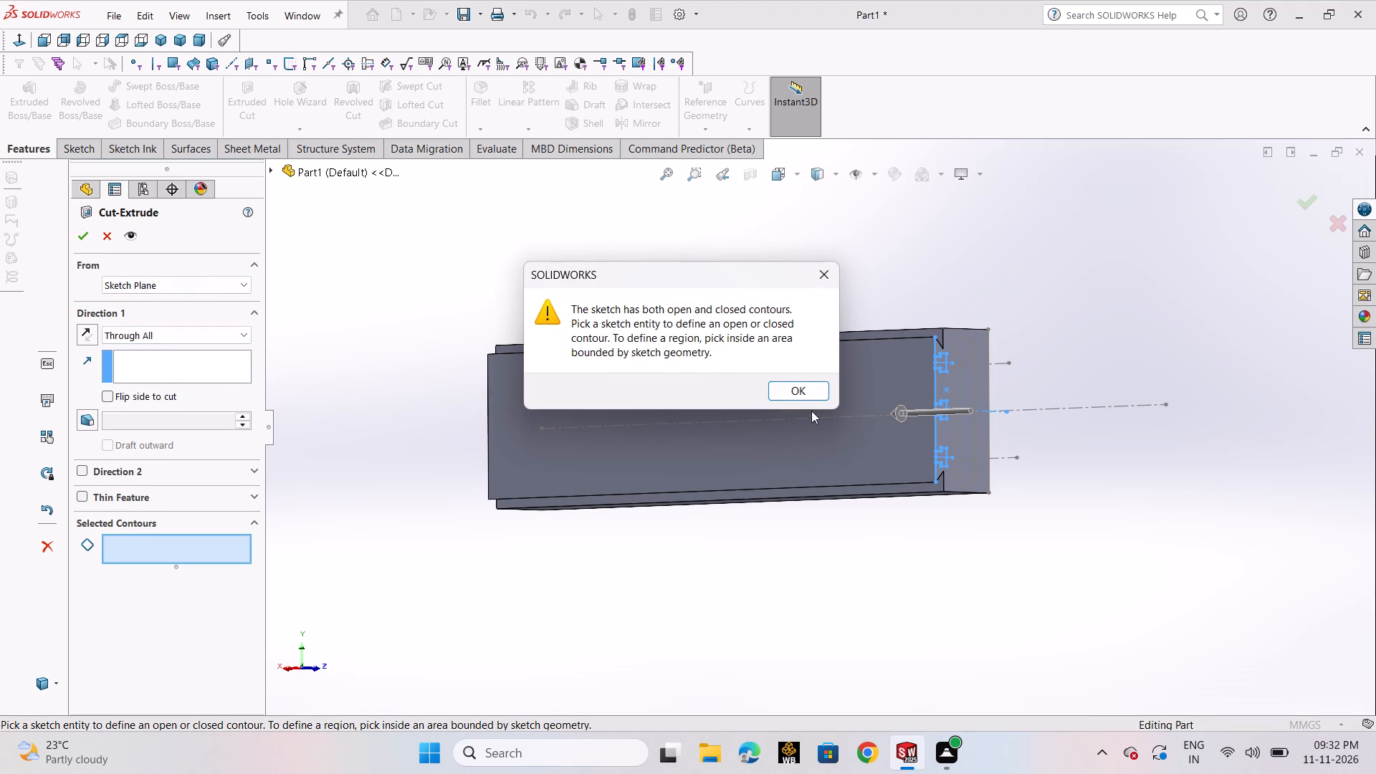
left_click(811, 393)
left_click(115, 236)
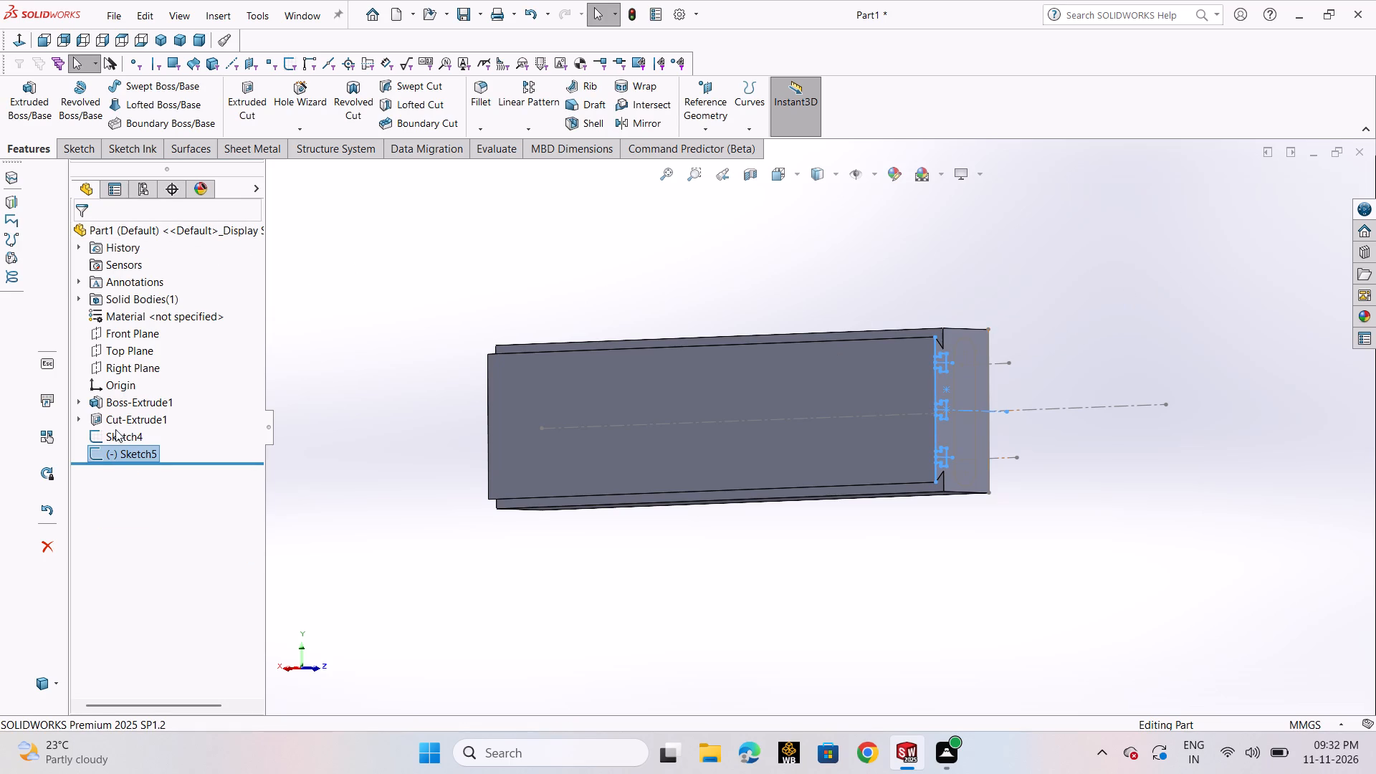
Reopen the T-slot sketch and power-trim the side-edge line between the upper and middle T-slots and between the middle and lower ones.
left_click(102, 456)
left_click(120, 406)
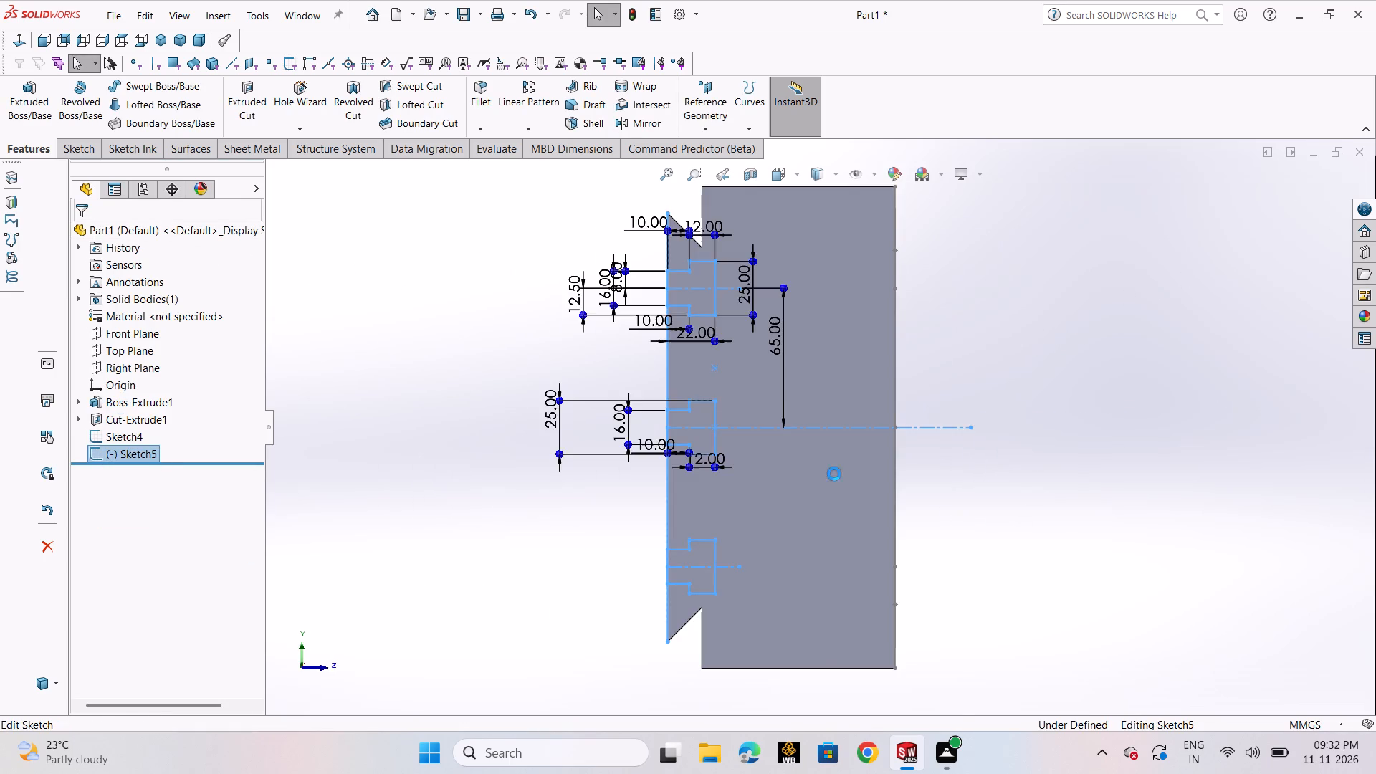
scroll(752, 434, "up", 1)
scroll(697, 402, "down", 4)
left_click(430, 307)
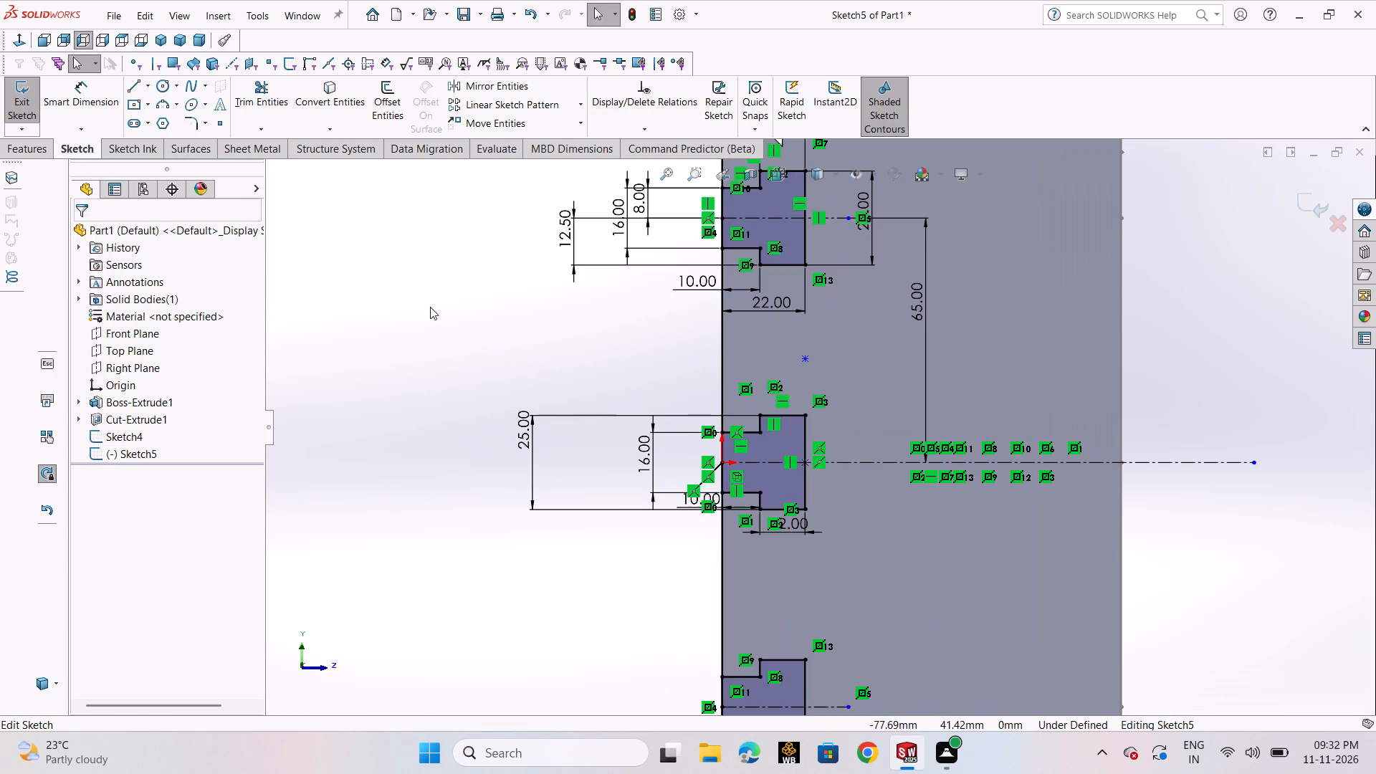
left_click(264, 102)
left_click_drag(594, 333, 788, 352)
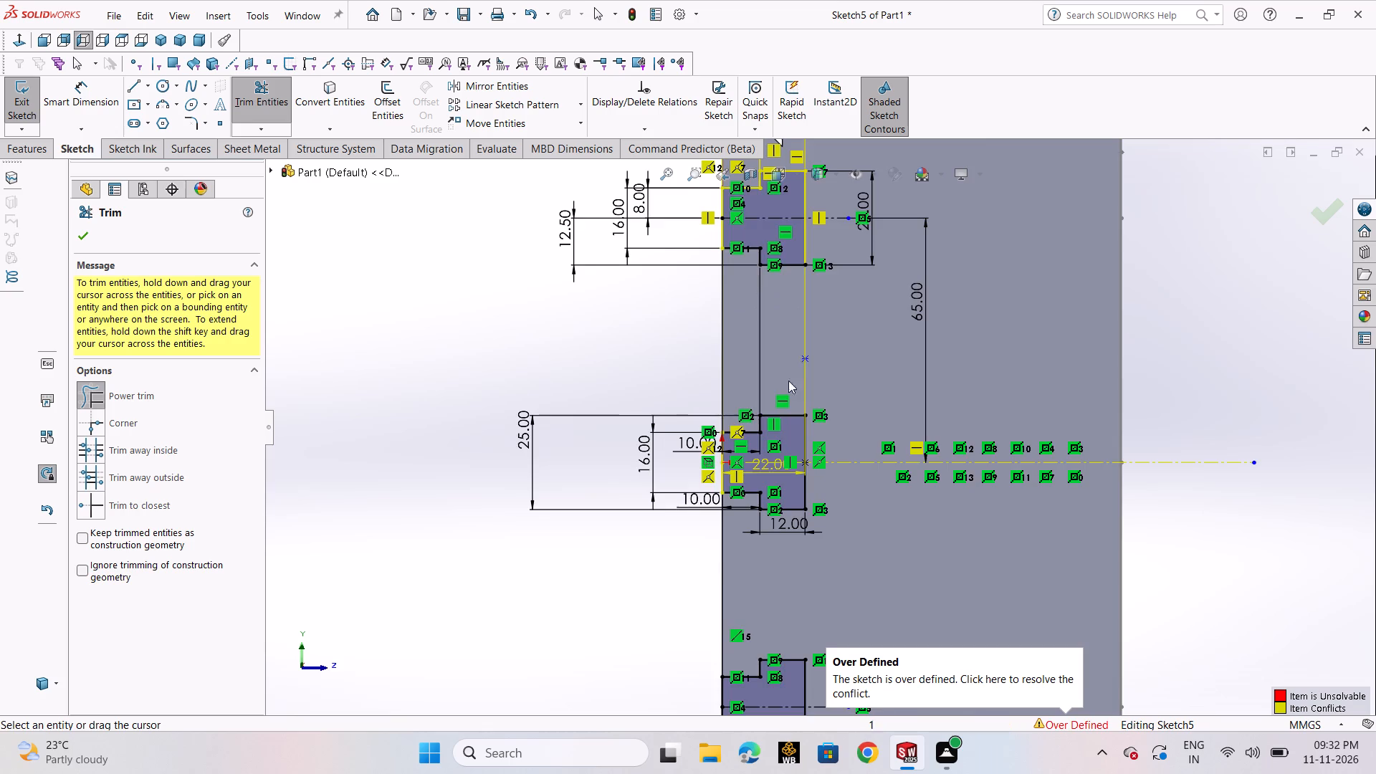
scroll(788, 419, "up", 3)
left_click_drag(672, 532, 906, 515)
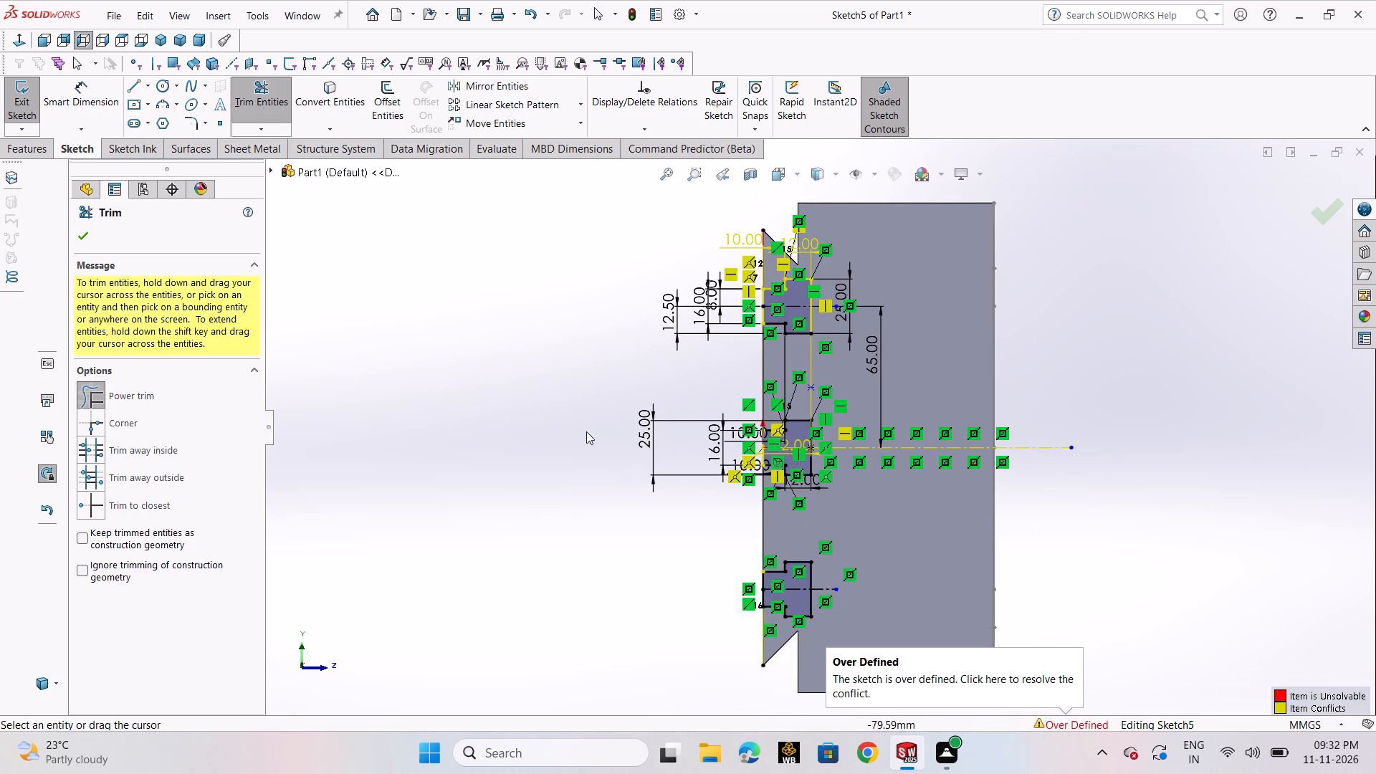
scroll(789, 525, "down", 3)
scroll(790, 427, "down", 3)
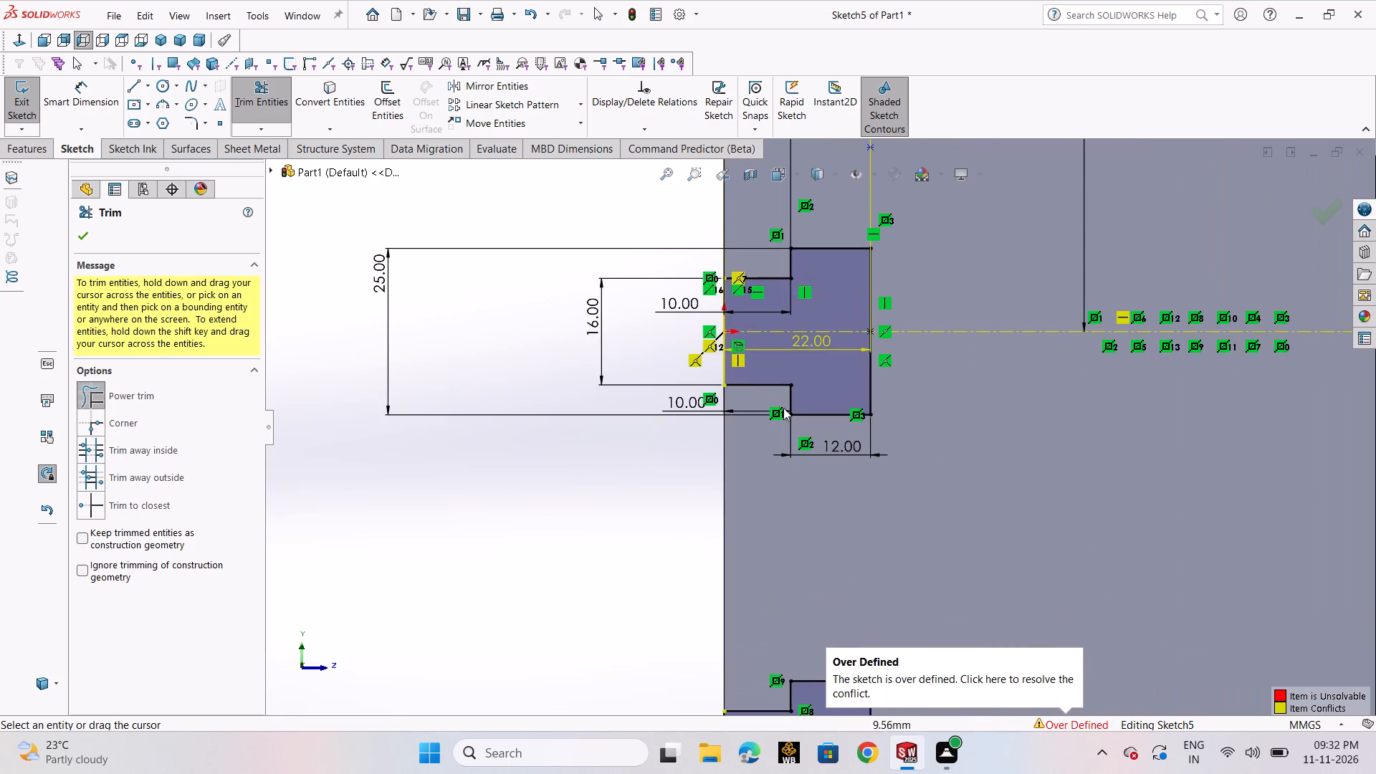
scroll(737, 345, "down", 7)
scroll(806, 383, "up", 3)
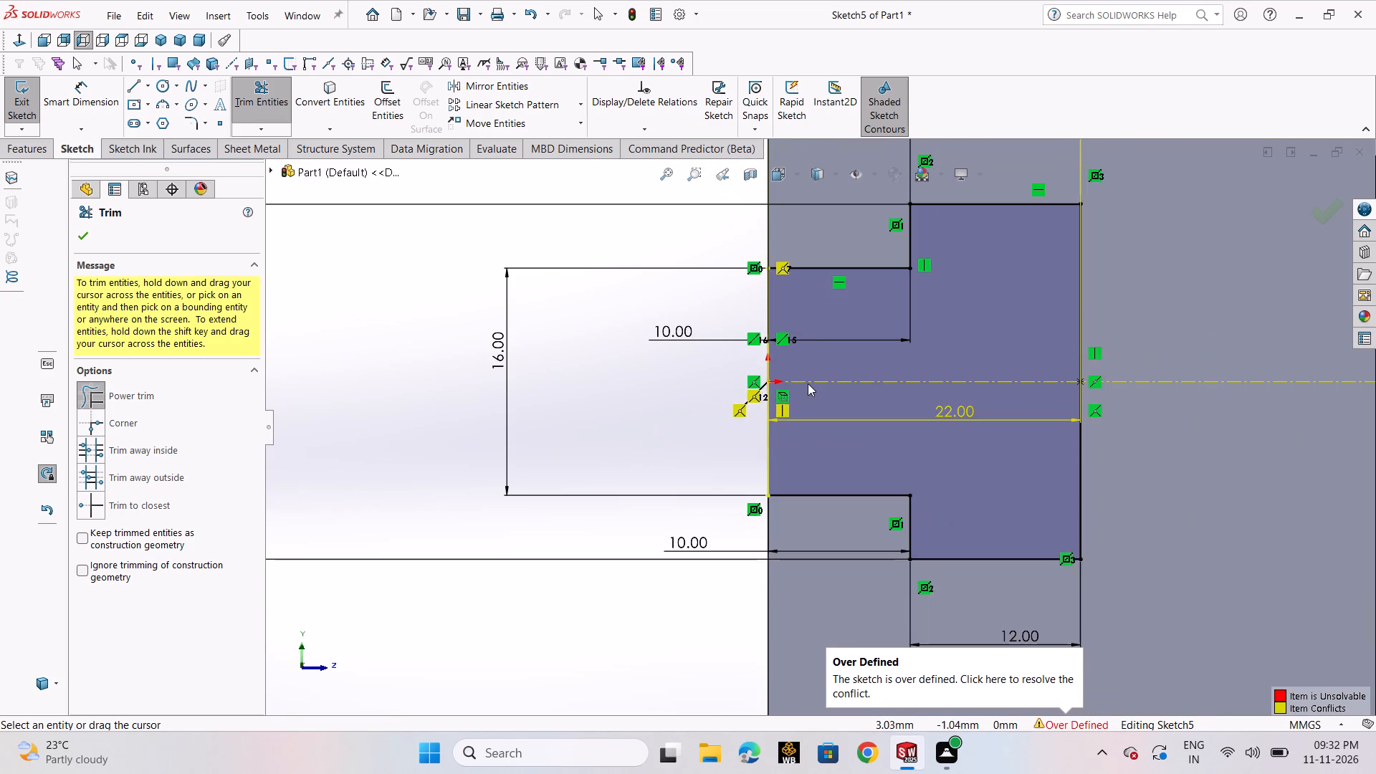
left_click(77, 239)
Delete the conflicting relation at the middle T-slot's upper neck corner on the block's side edge.
scroll(1185, 307, "up", 3)
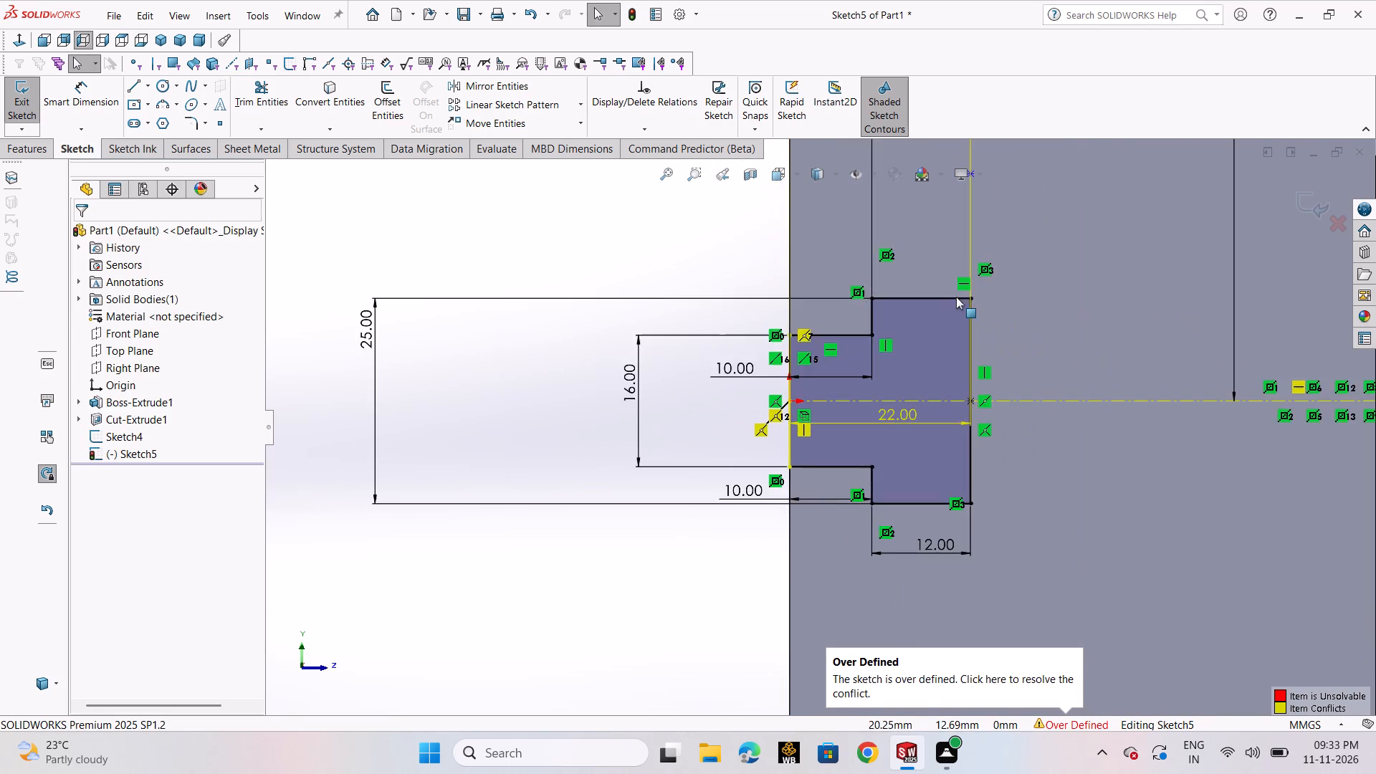
scroll(956, 297, "up", 7)
scroll(882, 337, "down", 5)
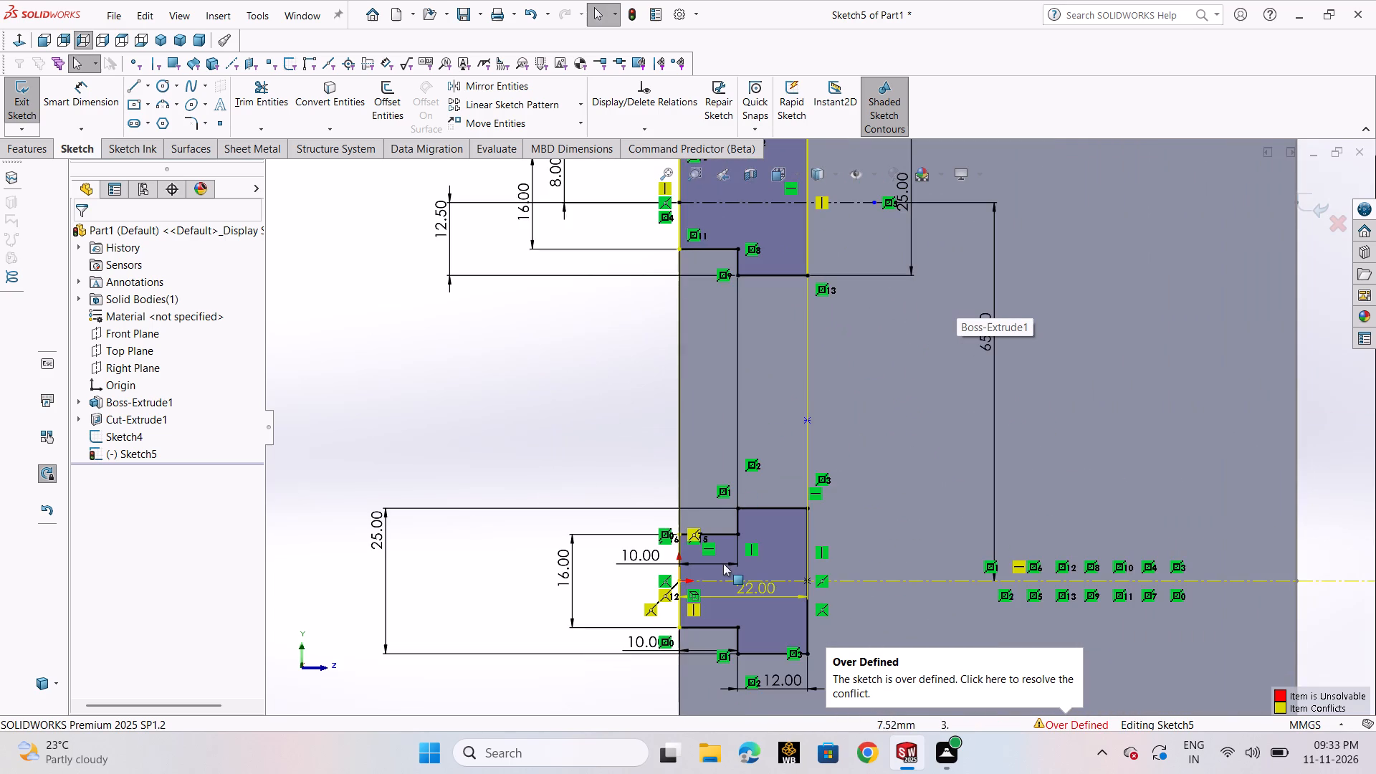
scroll(718, 560, "down", 4)
scroll(689, 498, "down", 4)
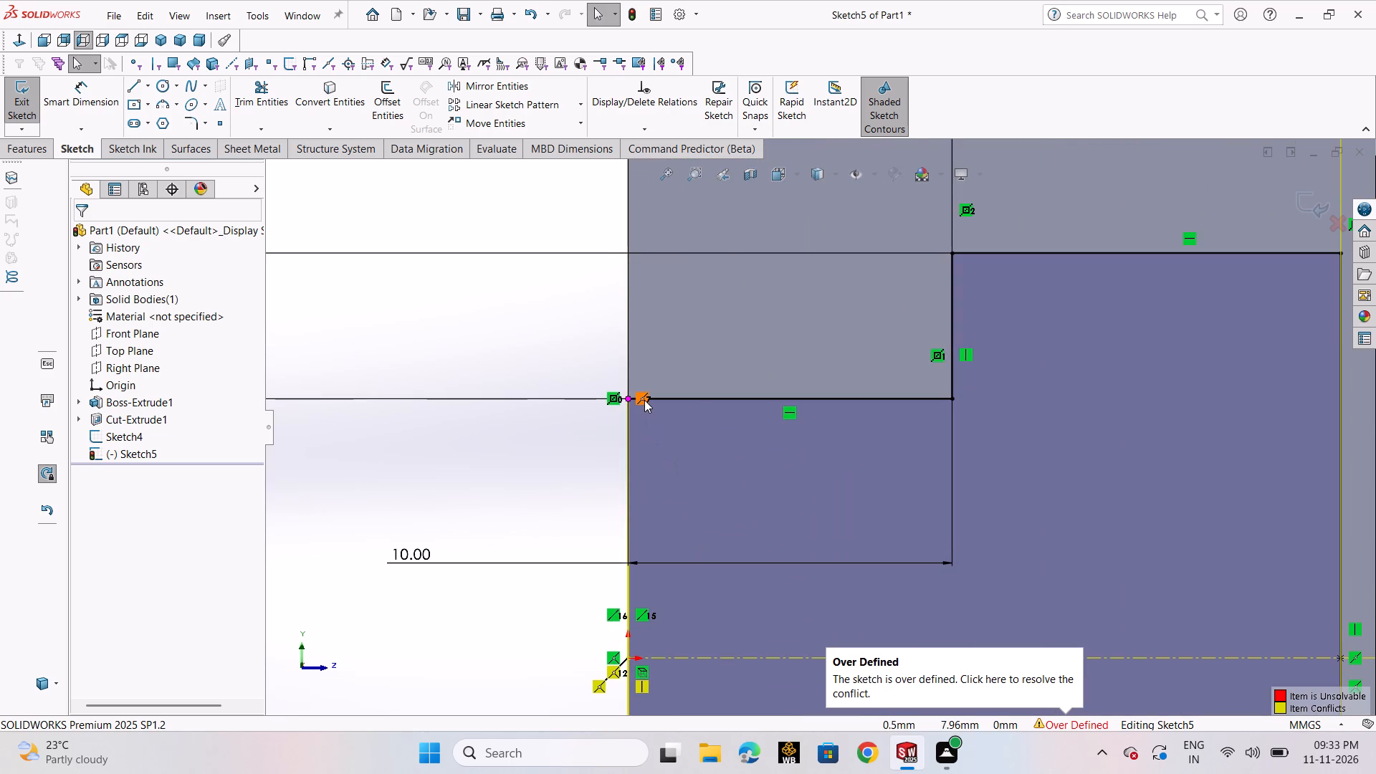
left_click(644, 400)
key("Delete")
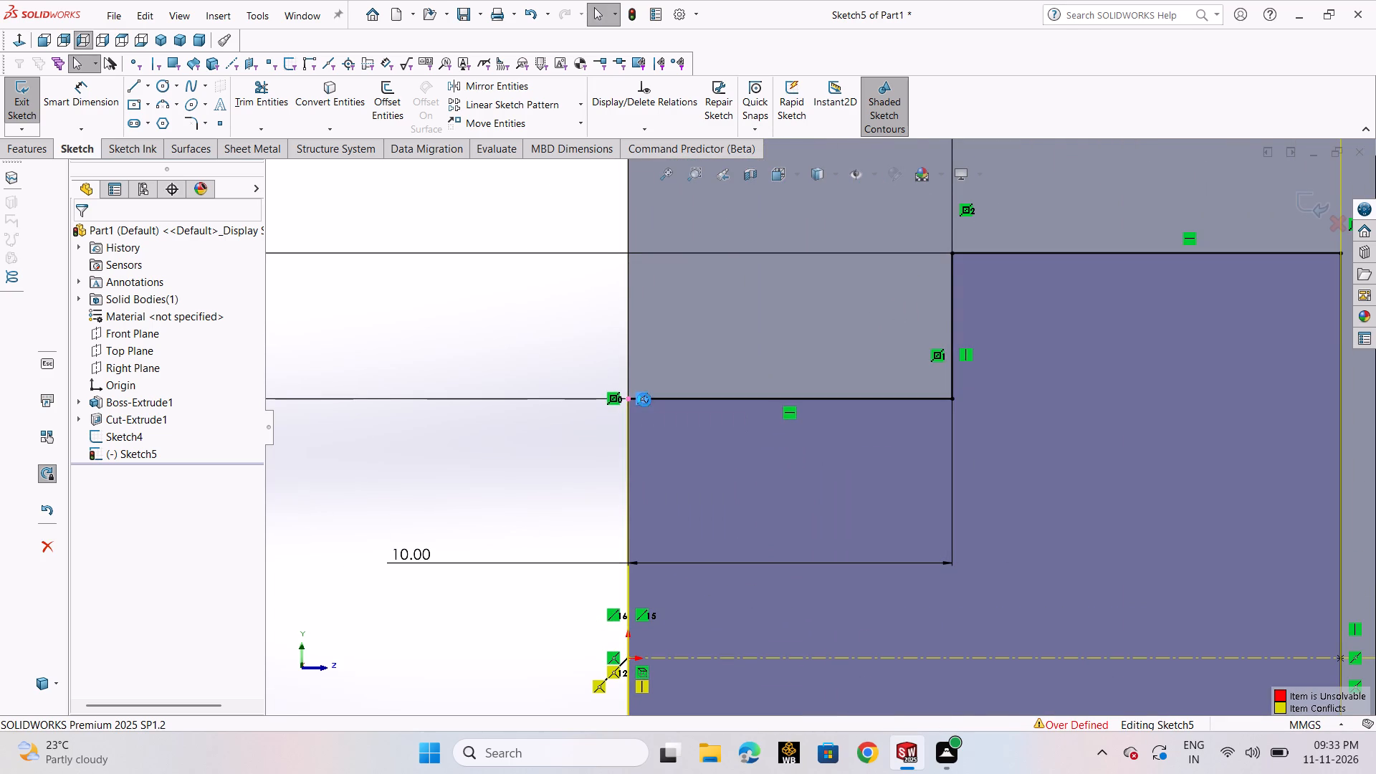
Delete the conflicting vertical relations on the upper T-slot's inner head line and on its opening line along the side edge.
scroll(773, 588, "up", 8)
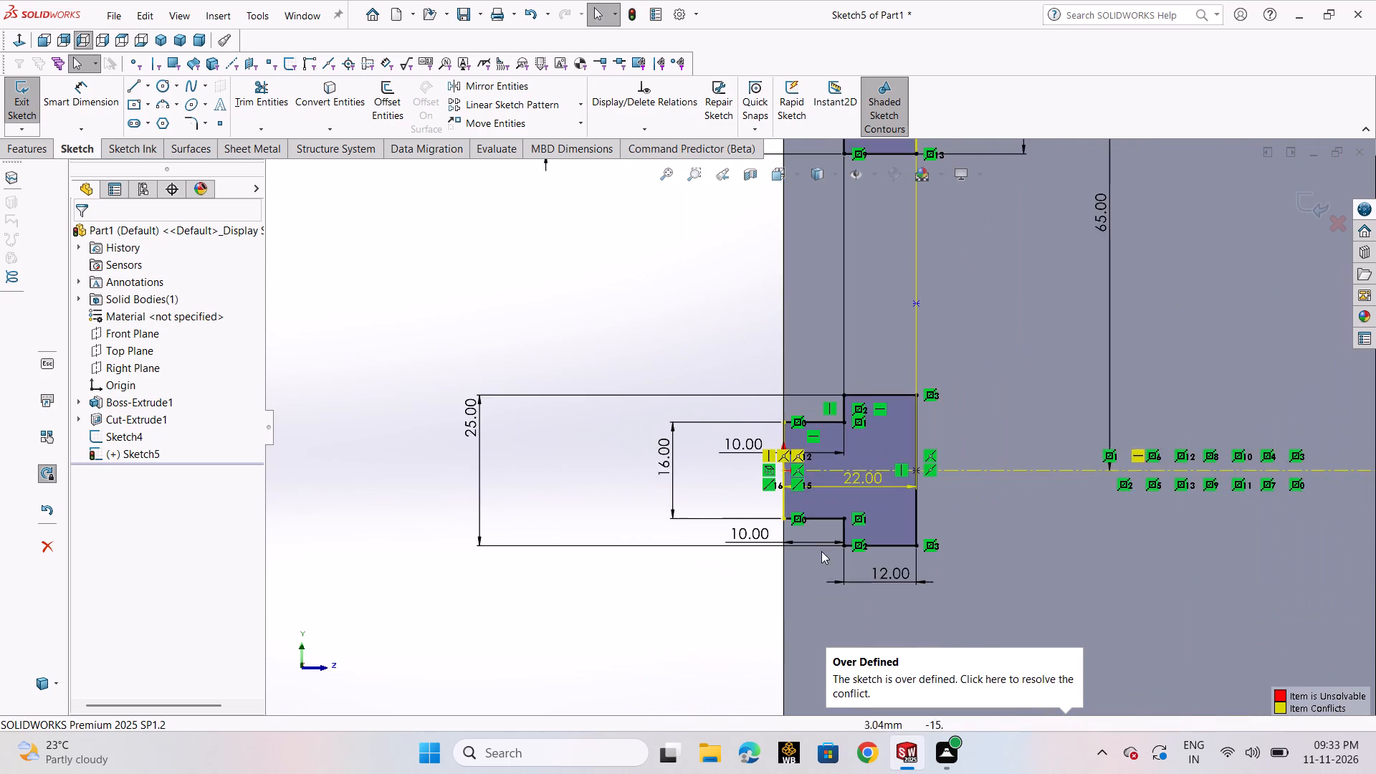
scroll(831, 537, "up", 4)
scroll(893, 333, "up", 2)
scroll(849, 322, "down", 4)
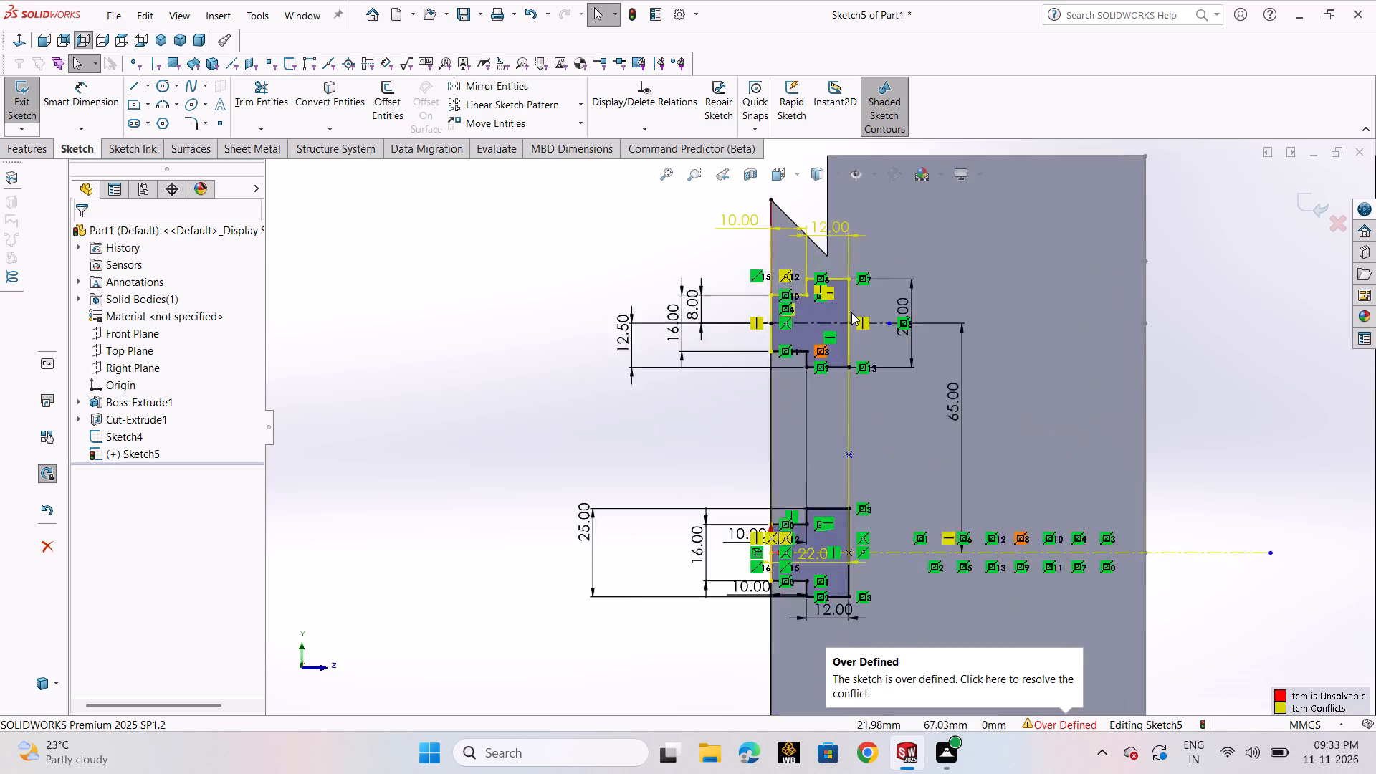
scroll(851, 312, "down", 5)
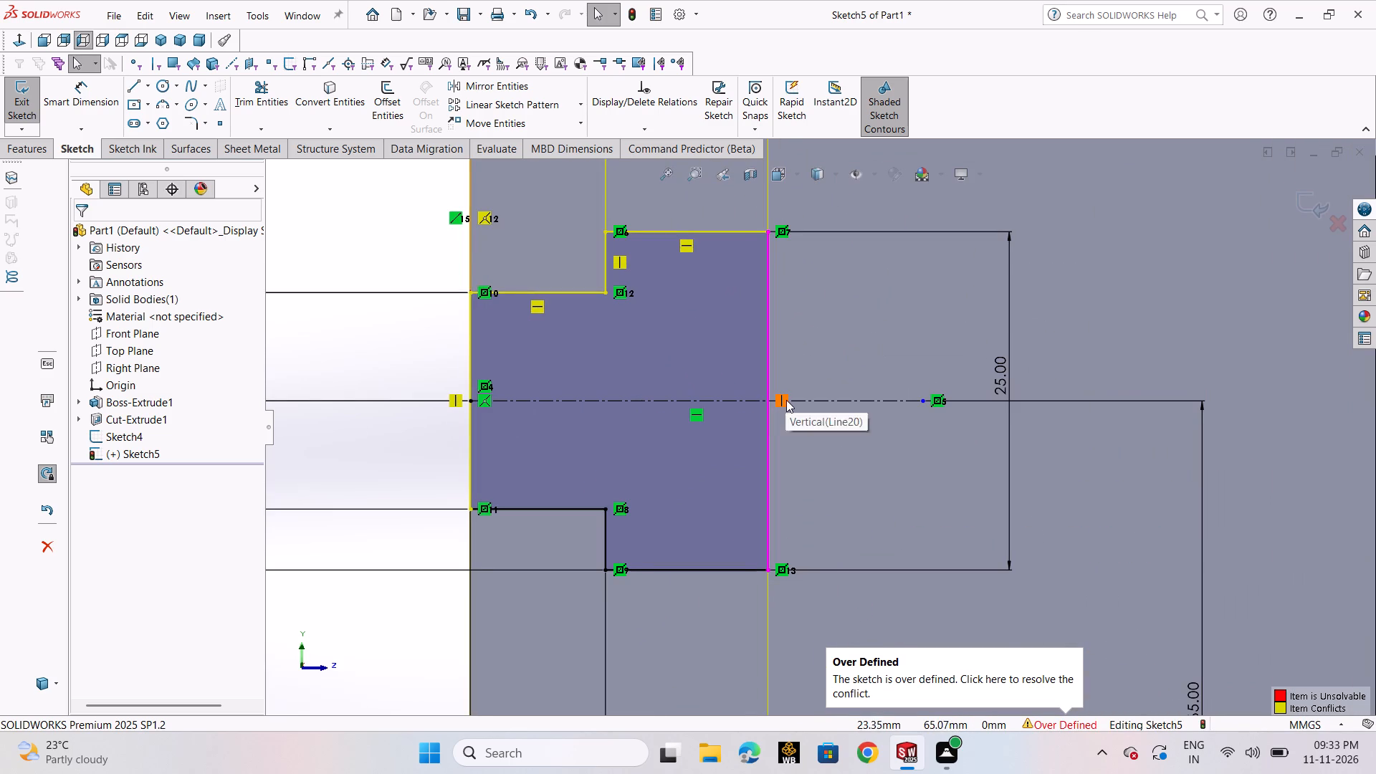
left_click(786, 400)
key("Delete")
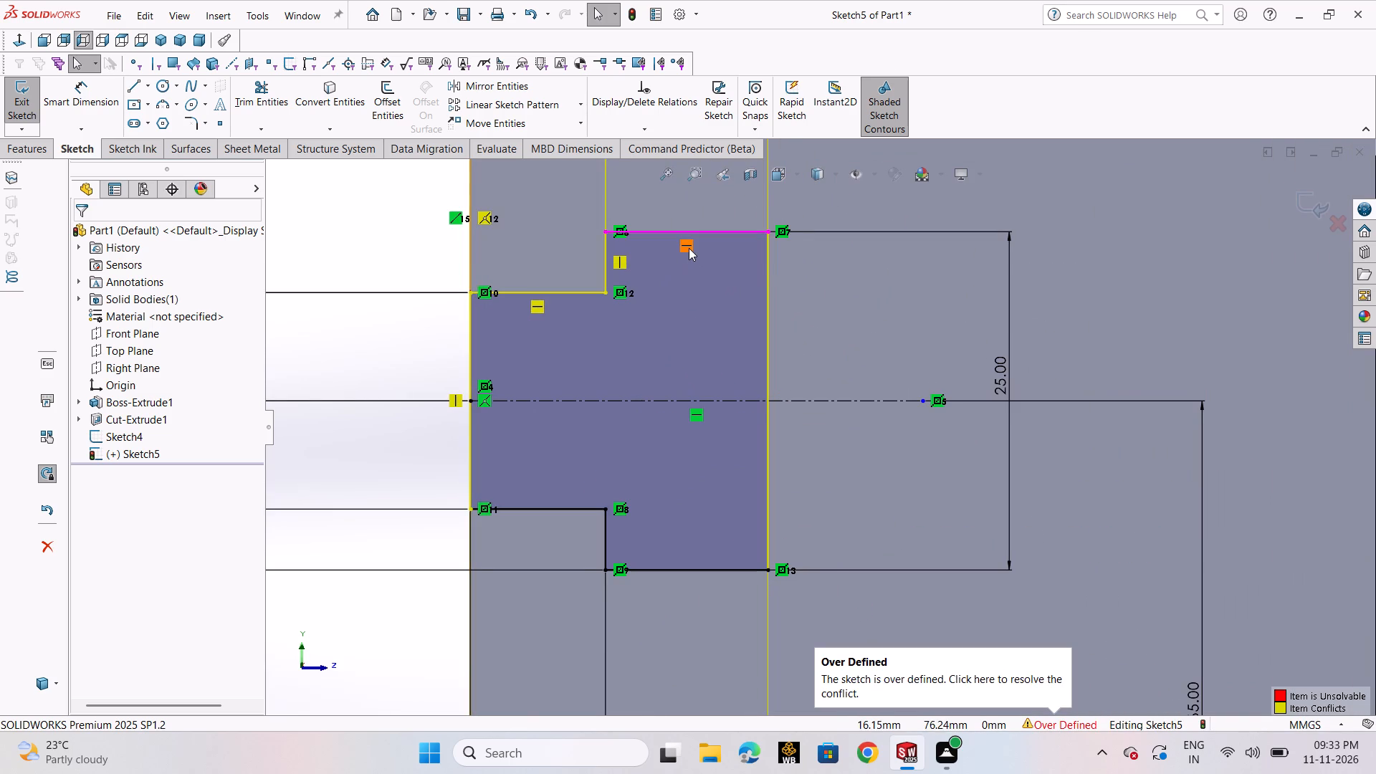
scroll(592, 362, "up", 1)
scroll(546, 418, "up", 2)
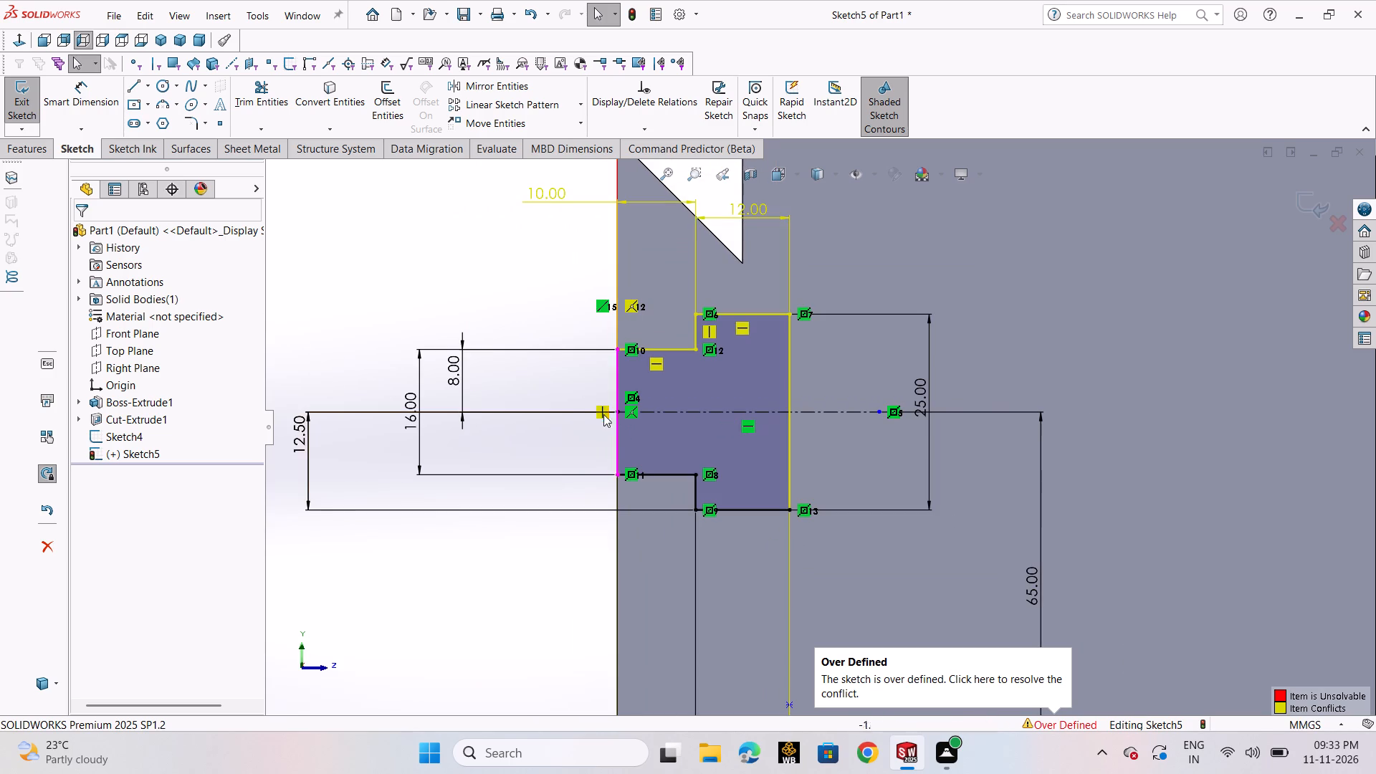
left_click(597, 413)
key("Delete")
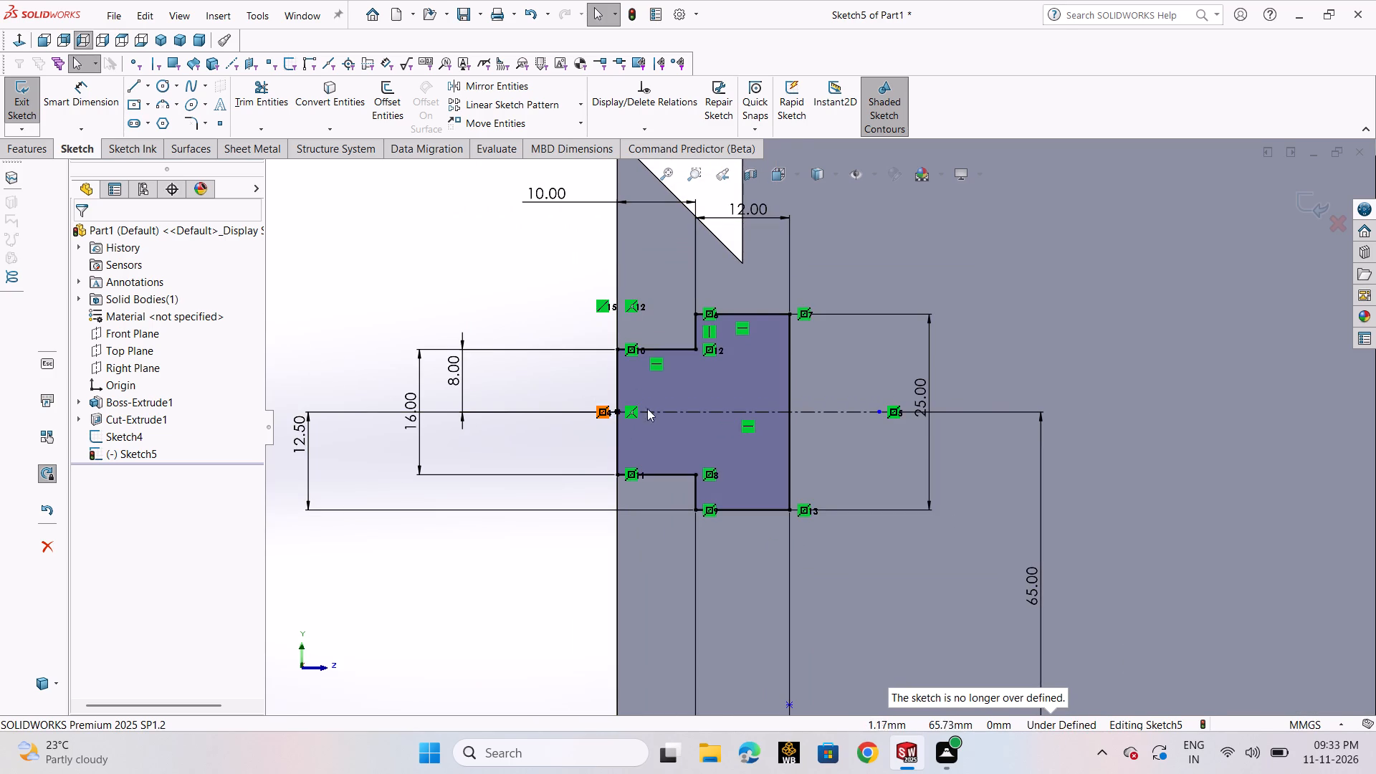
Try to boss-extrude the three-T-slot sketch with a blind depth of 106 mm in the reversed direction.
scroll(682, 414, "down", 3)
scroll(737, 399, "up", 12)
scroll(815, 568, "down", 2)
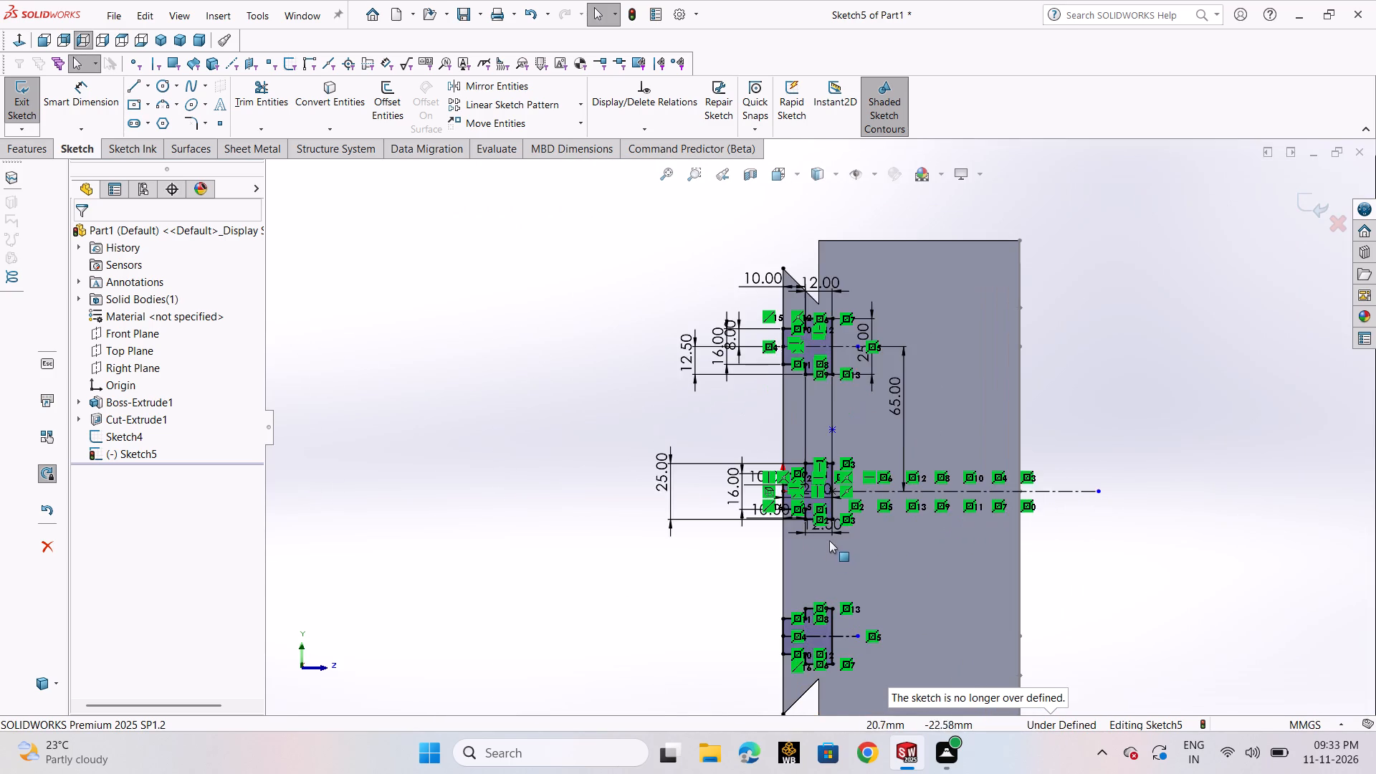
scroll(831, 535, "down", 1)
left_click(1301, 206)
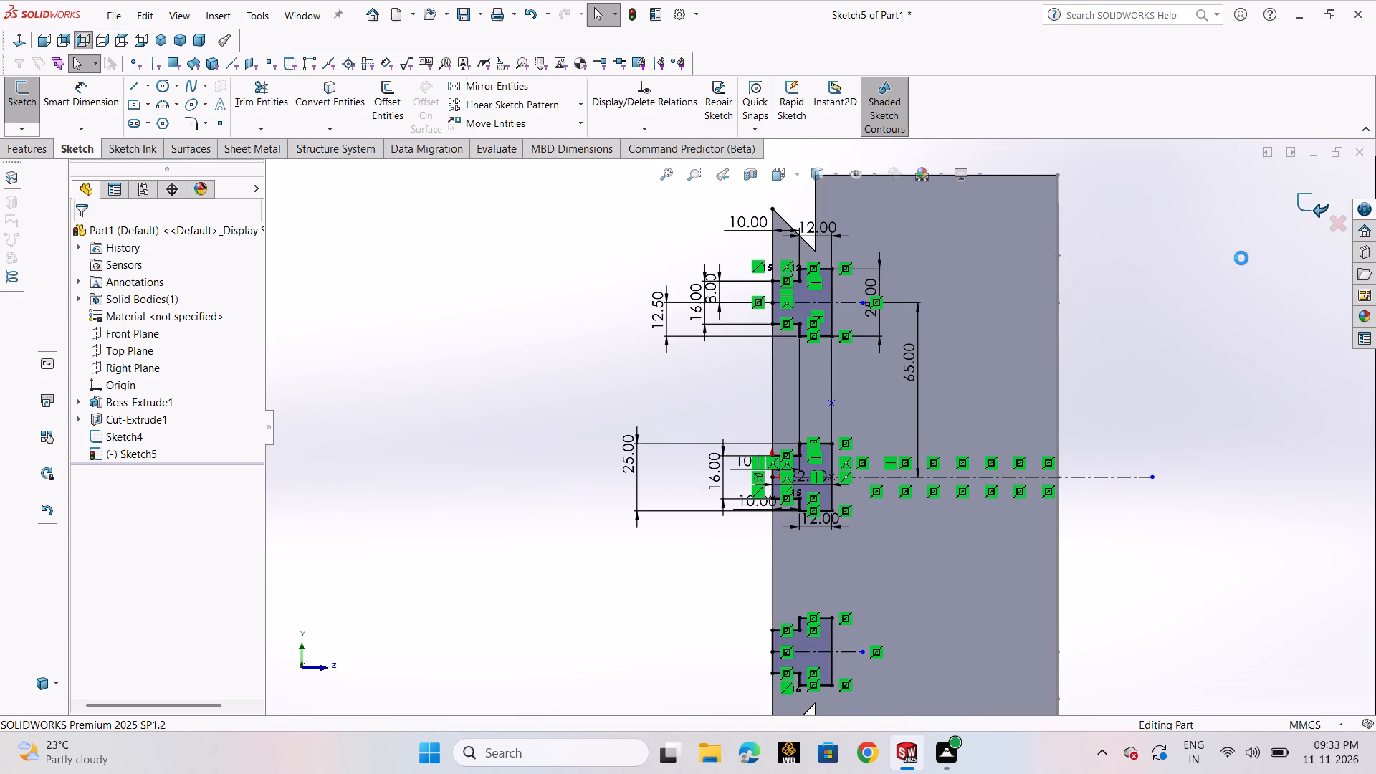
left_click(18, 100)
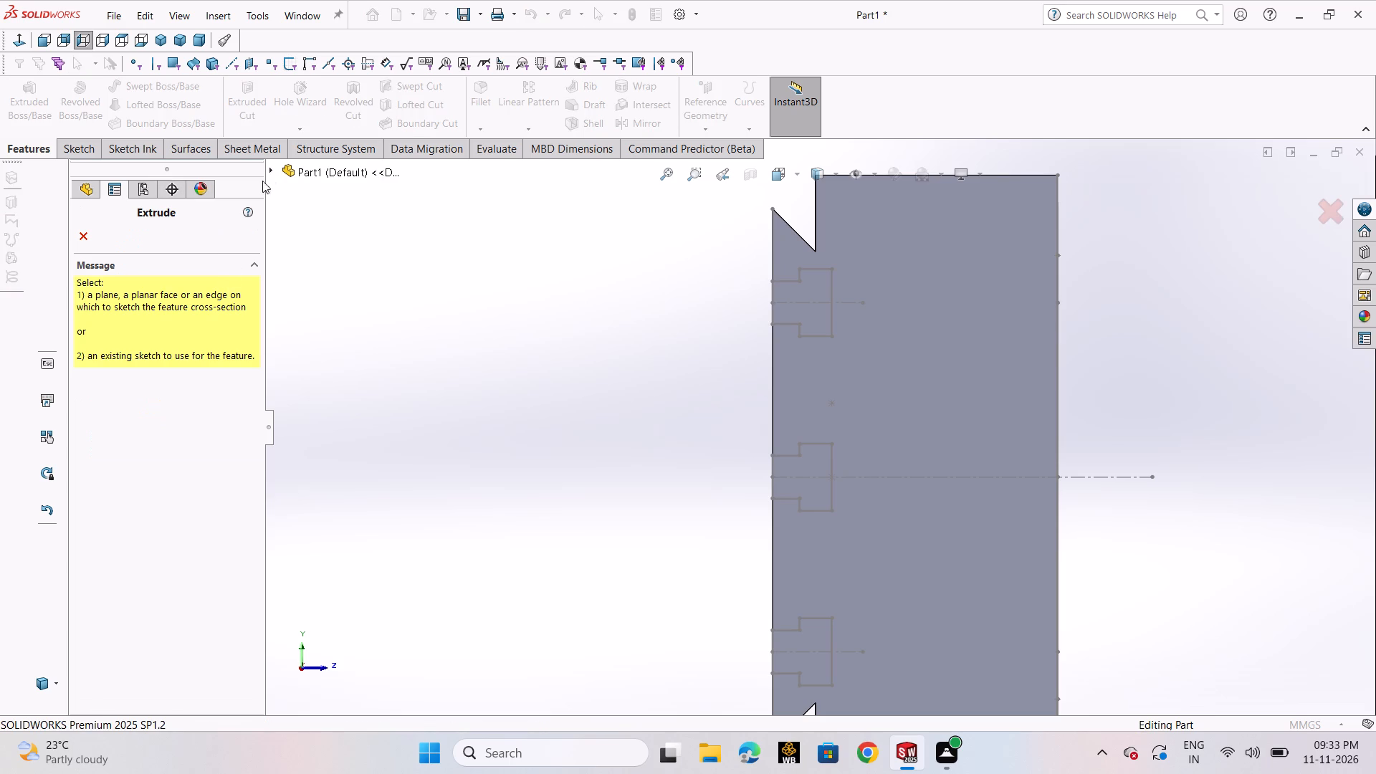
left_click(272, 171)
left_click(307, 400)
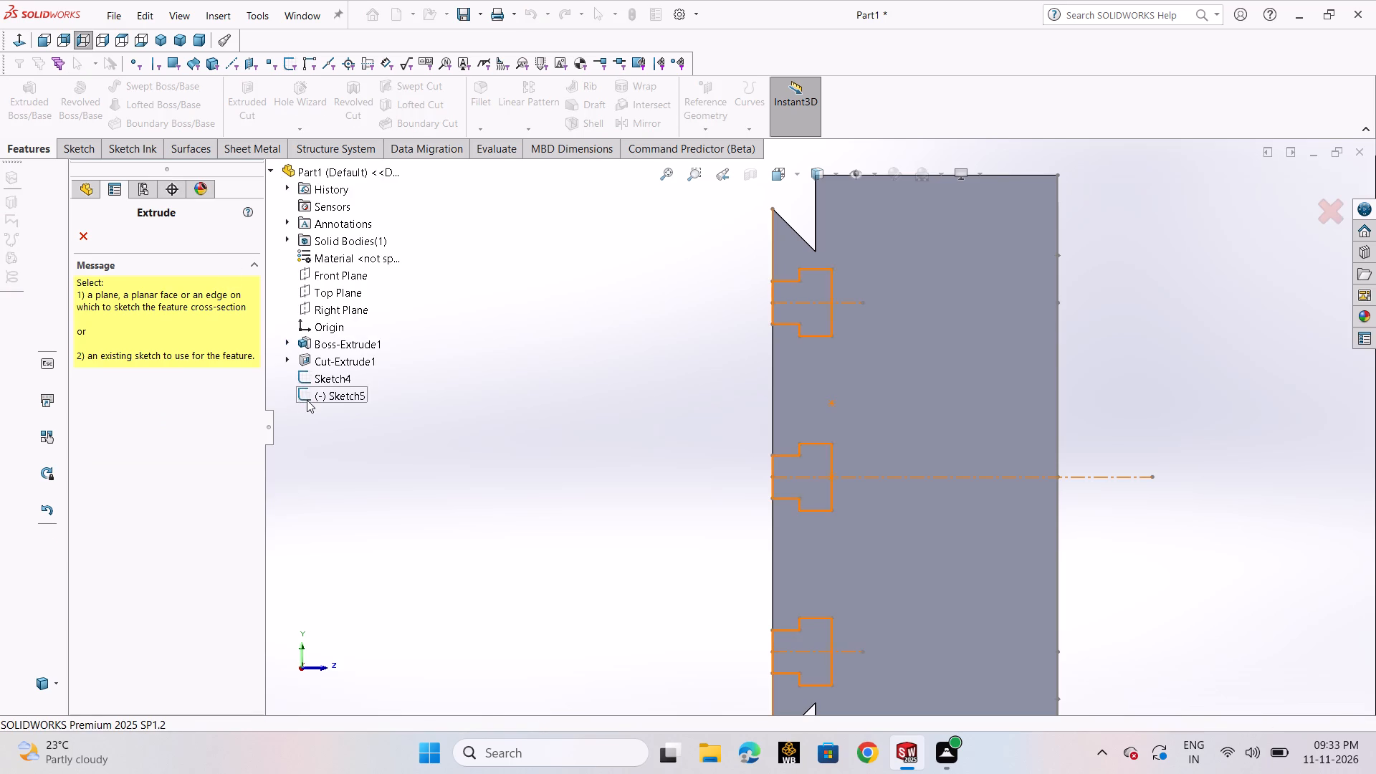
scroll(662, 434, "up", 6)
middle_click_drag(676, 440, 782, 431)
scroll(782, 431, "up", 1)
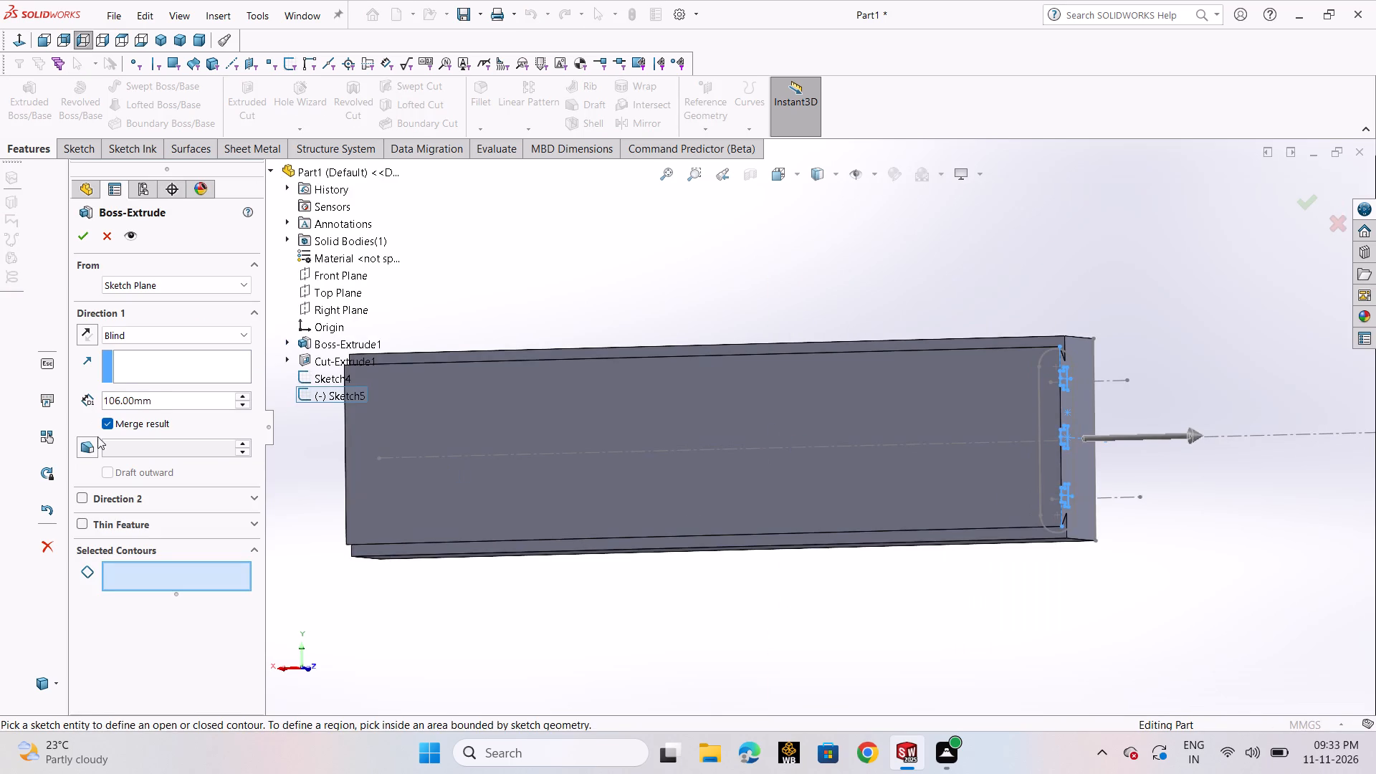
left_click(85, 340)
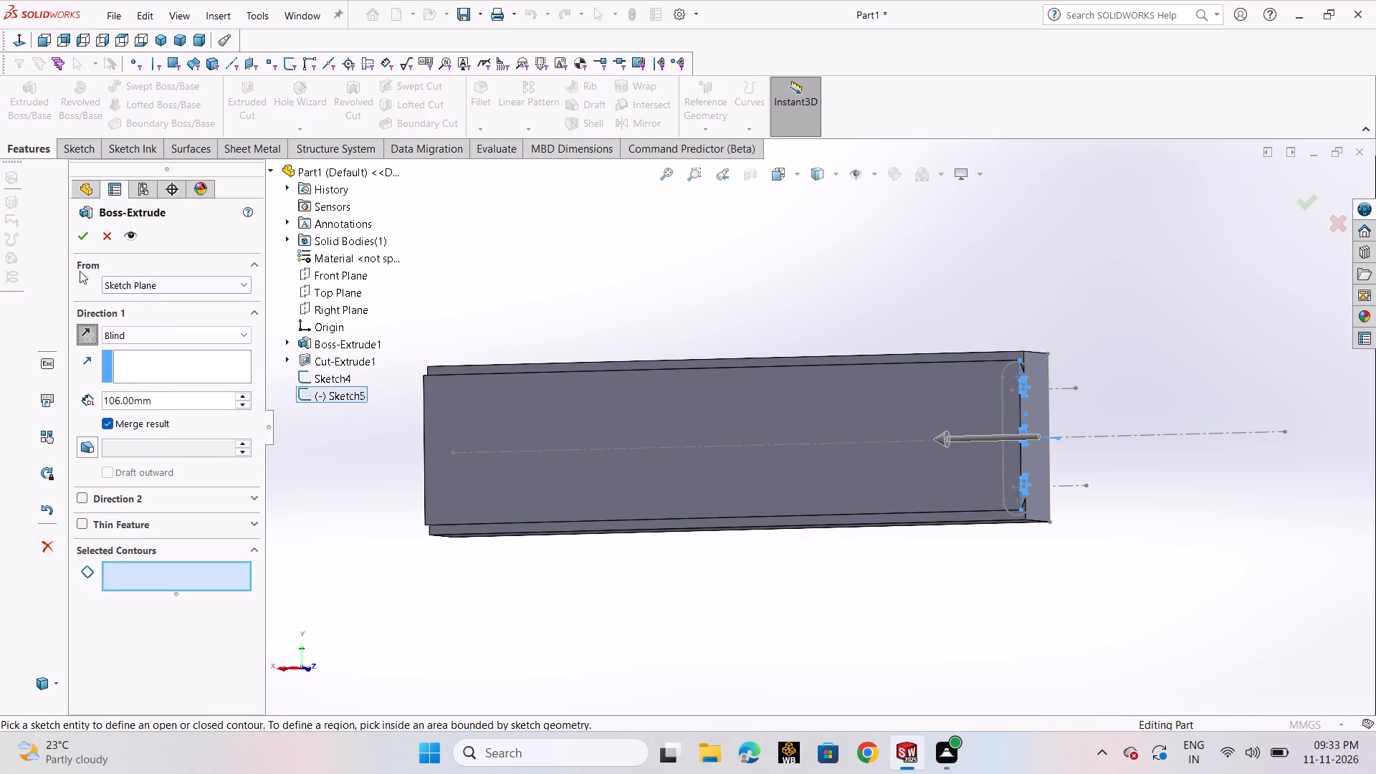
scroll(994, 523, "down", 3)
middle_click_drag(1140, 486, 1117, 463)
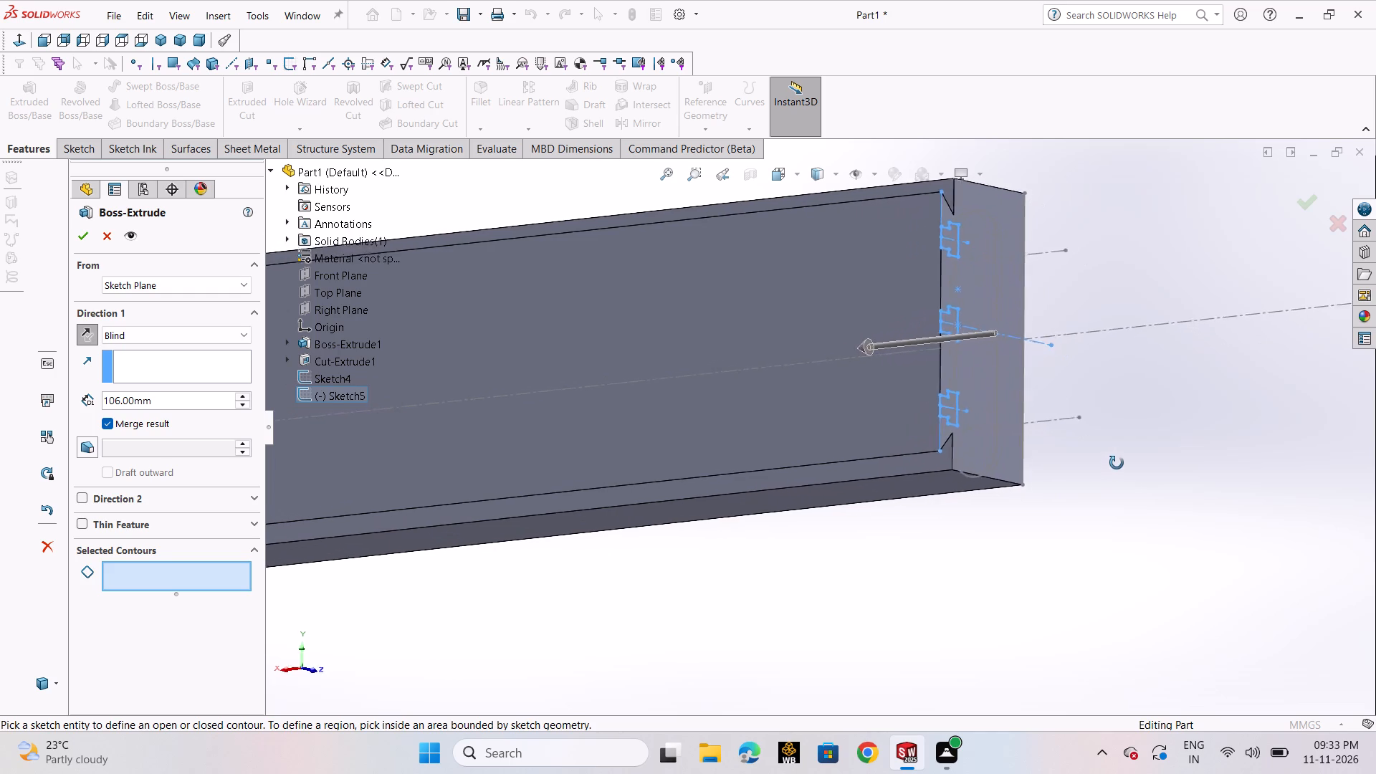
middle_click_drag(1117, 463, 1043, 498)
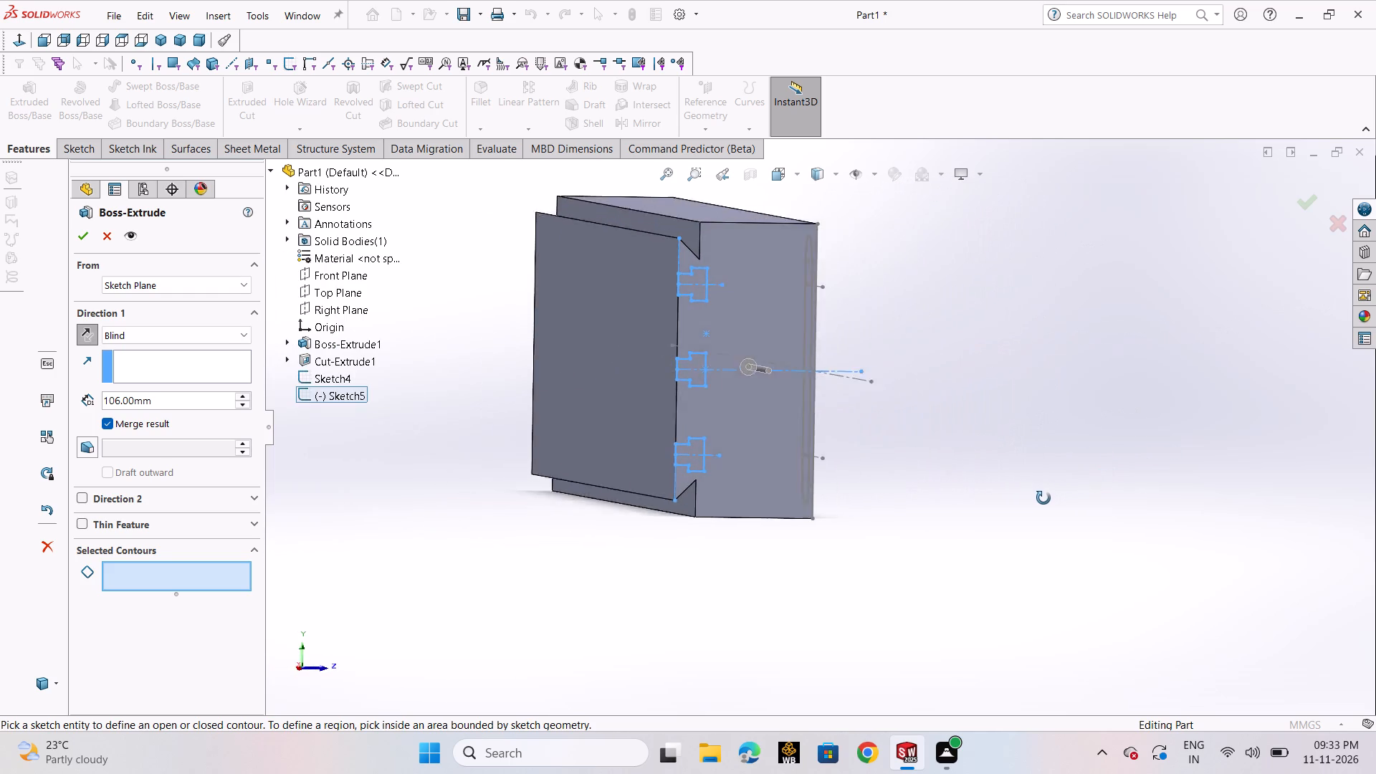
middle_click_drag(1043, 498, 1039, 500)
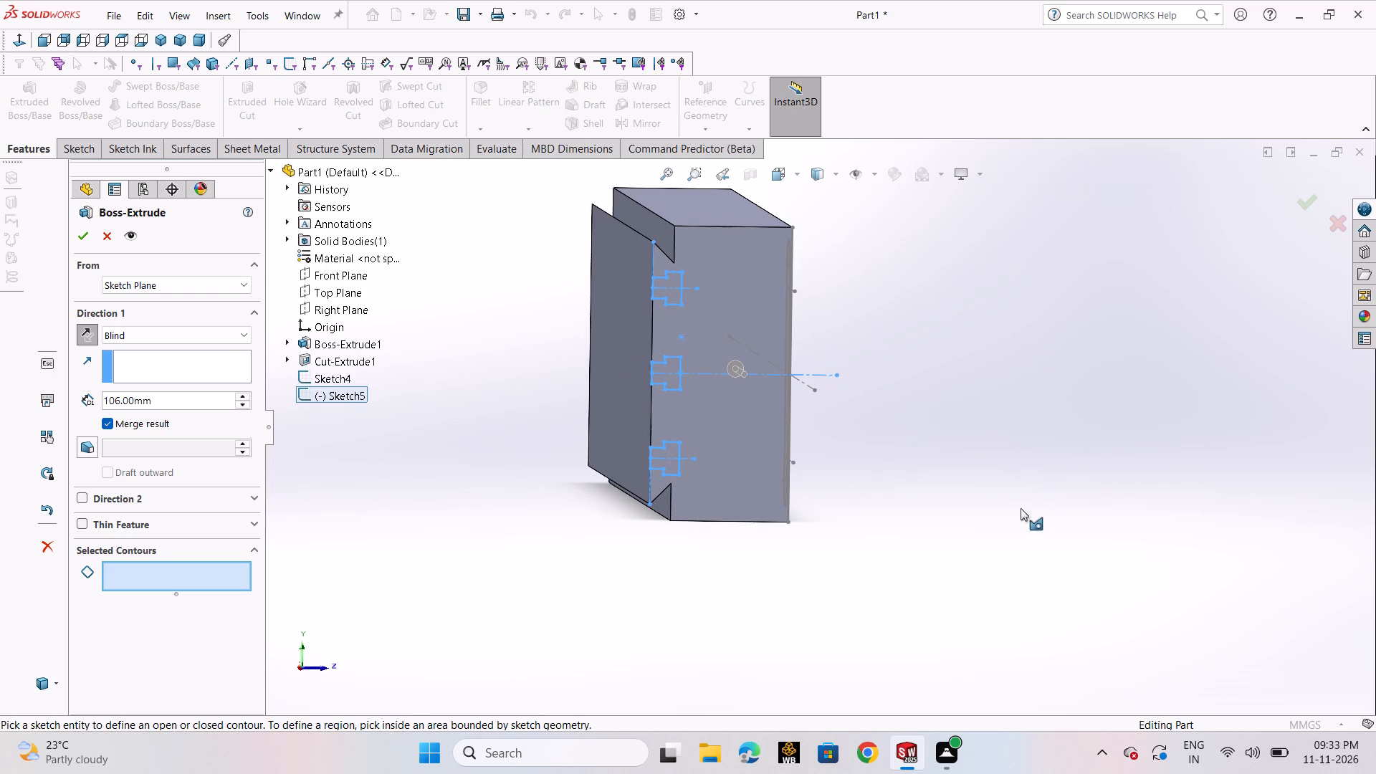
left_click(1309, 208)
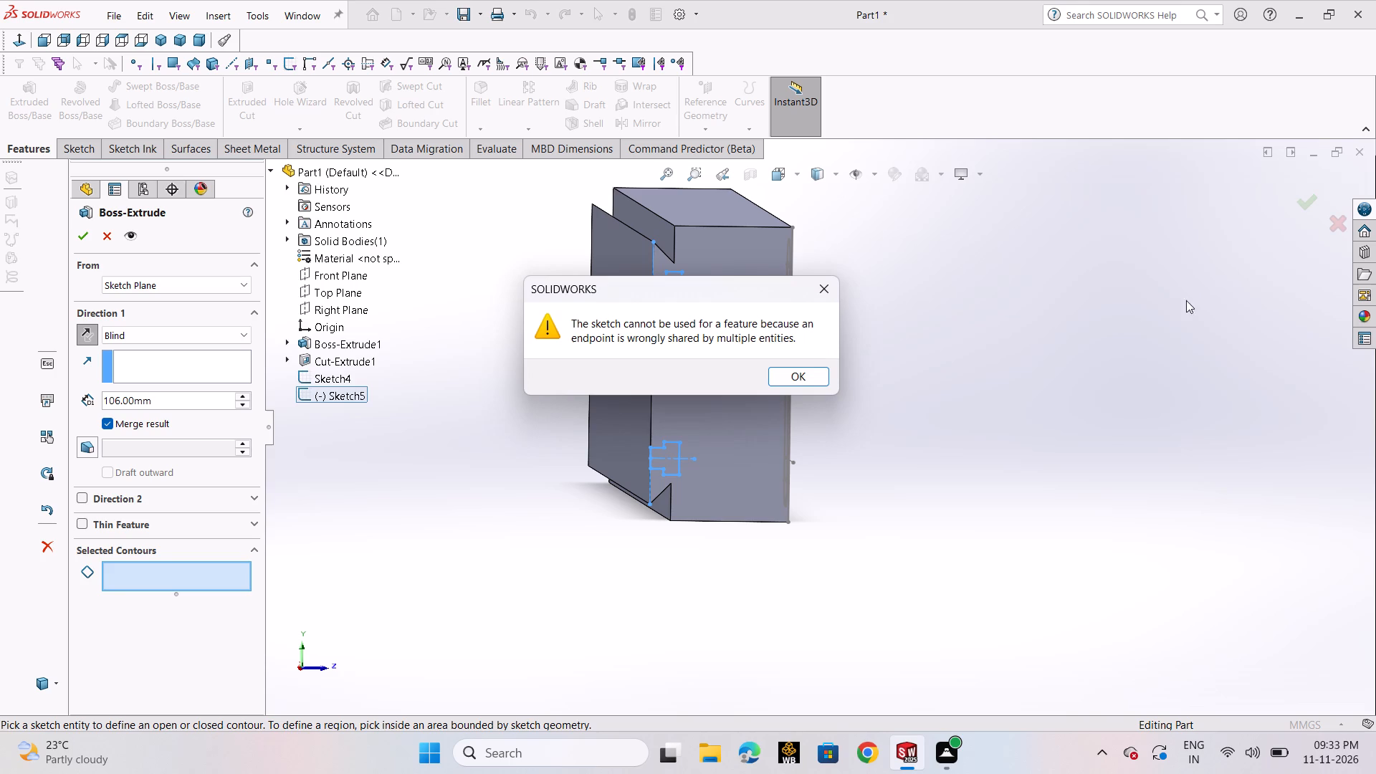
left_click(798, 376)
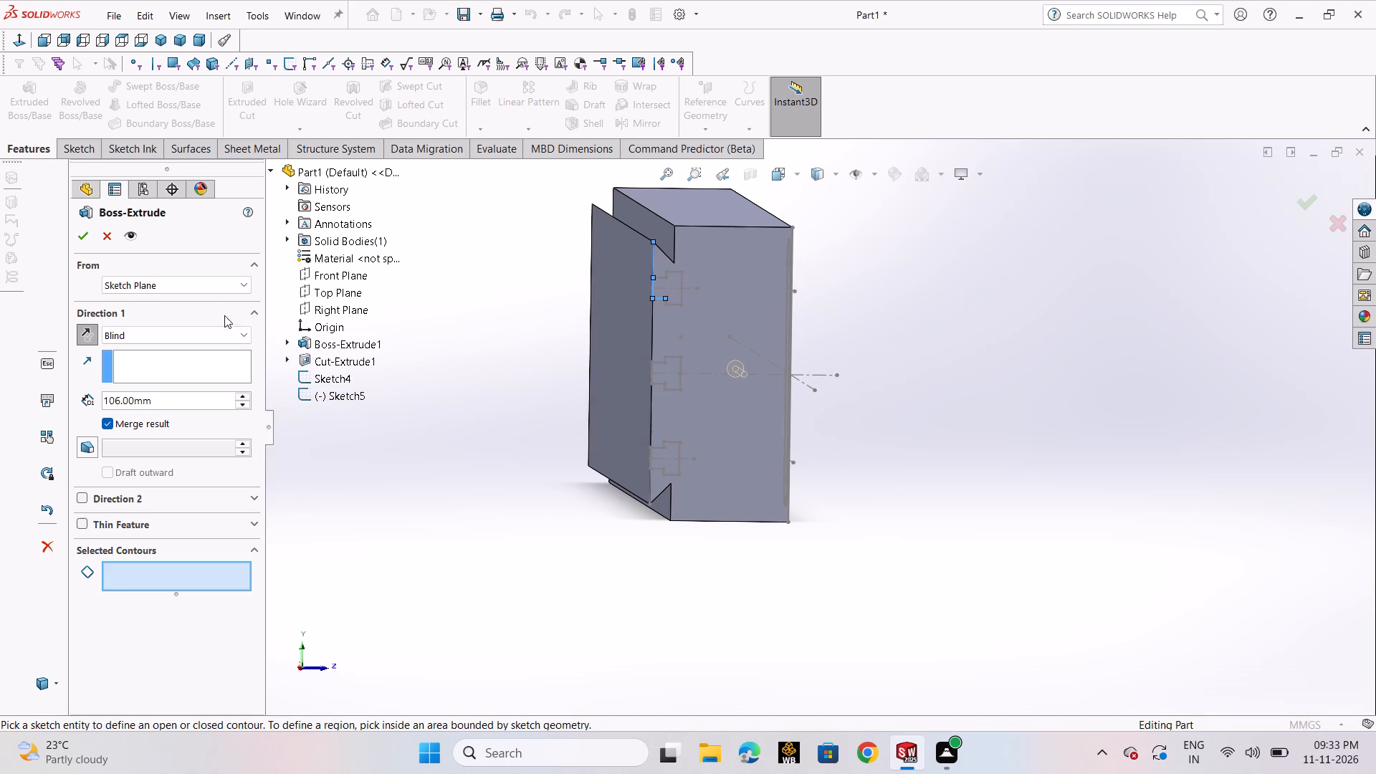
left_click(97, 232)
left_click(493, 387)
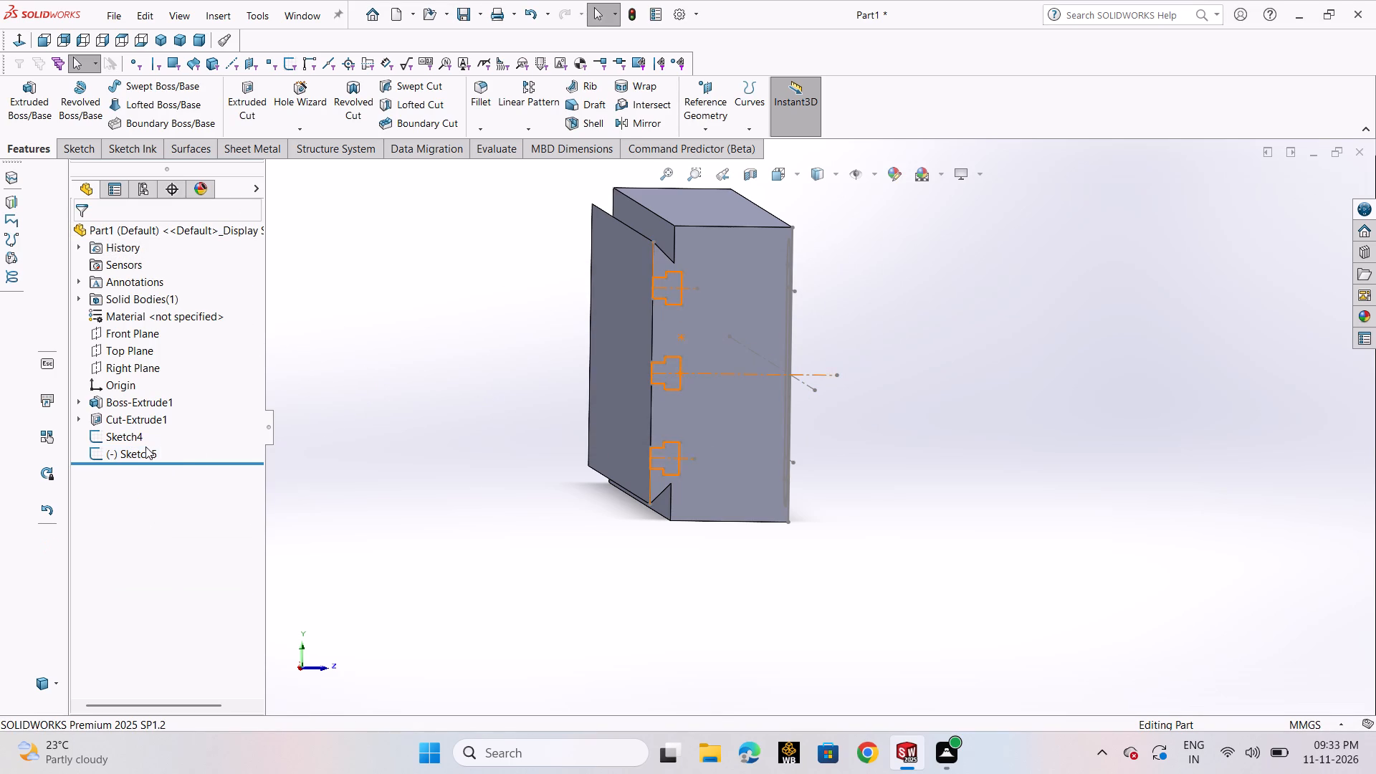
Reopen the T-slot sketch and power-trim the side-edge line above the upper T-slot and between the upper and middle T-slots.
left_click(138, 452)
left_click(170, 405)
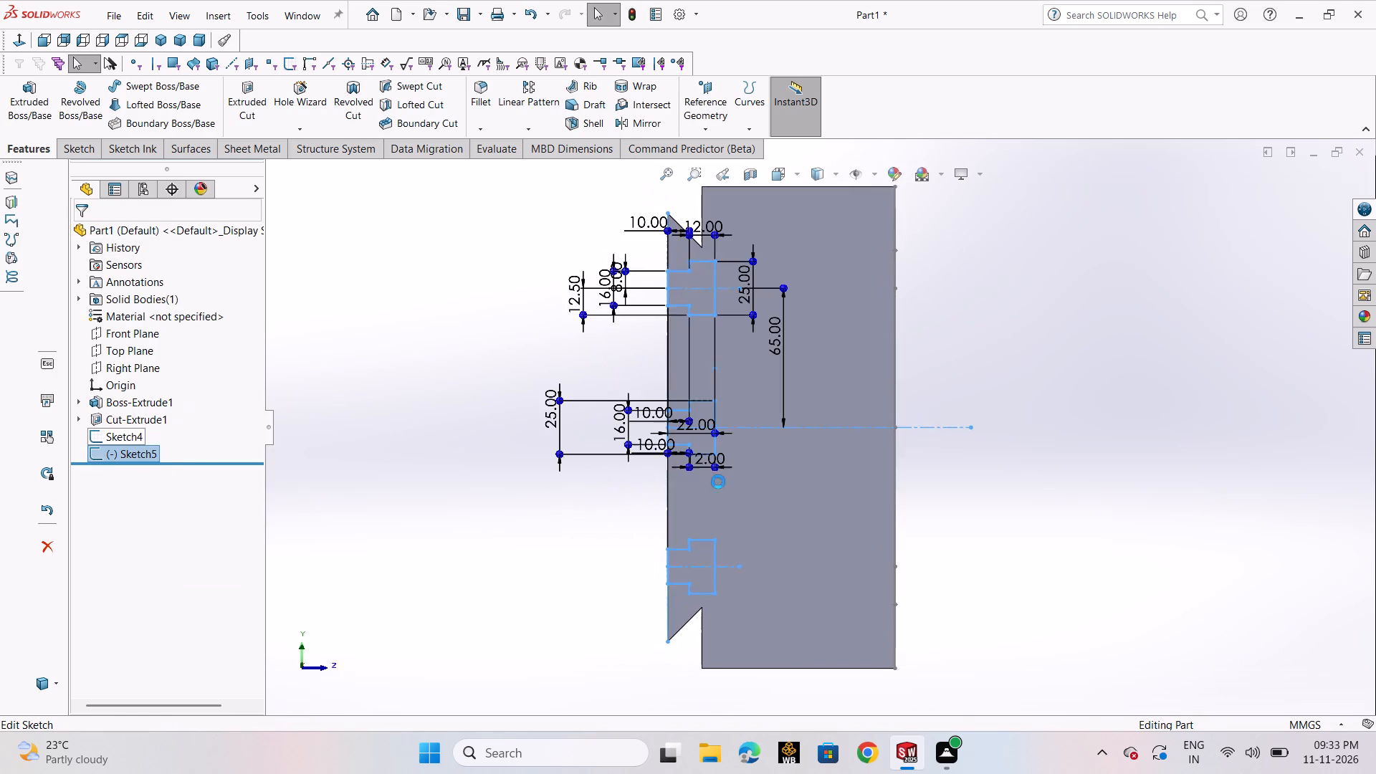
scroll(649, 292, "down", 2)
left_click(273, 105)
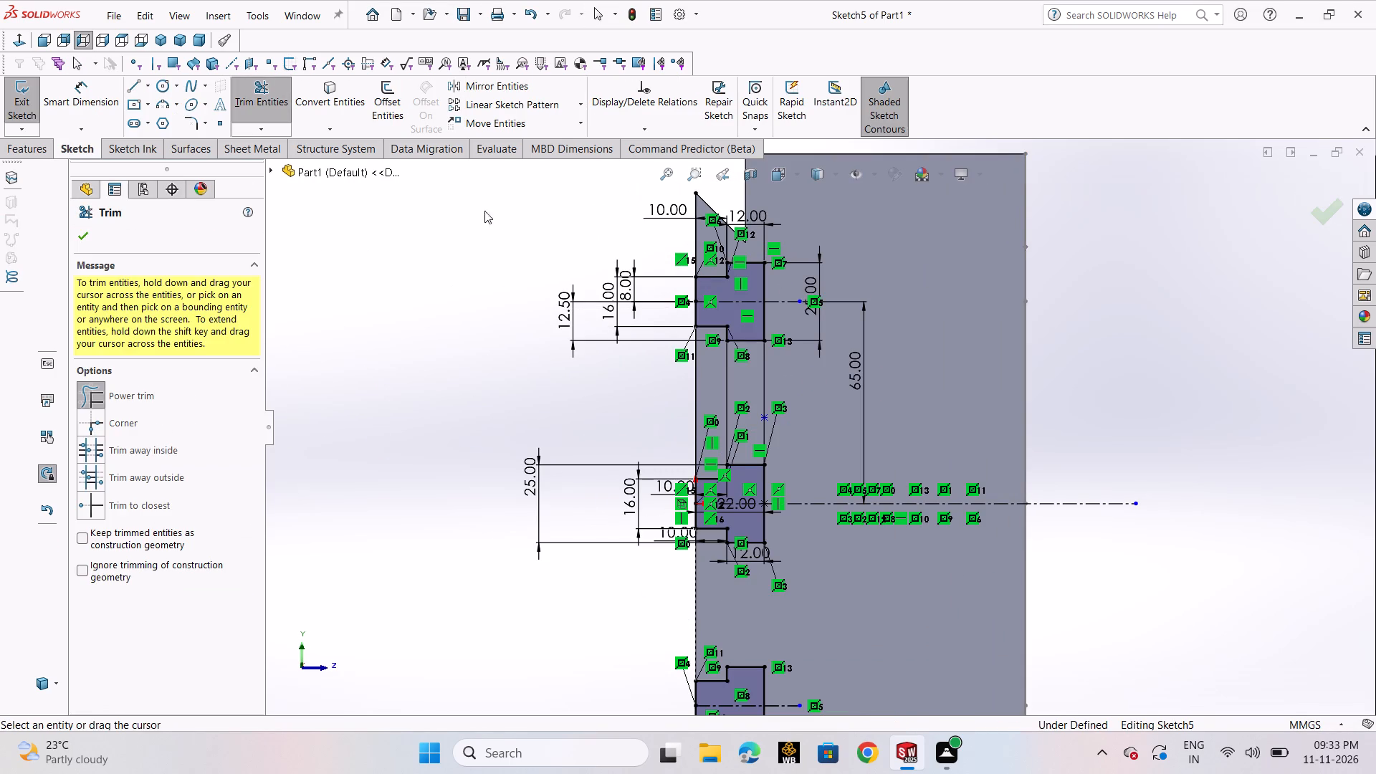
left_click_drag(554, 231, 724, 221)
scroll(651, 343, "up", 2)
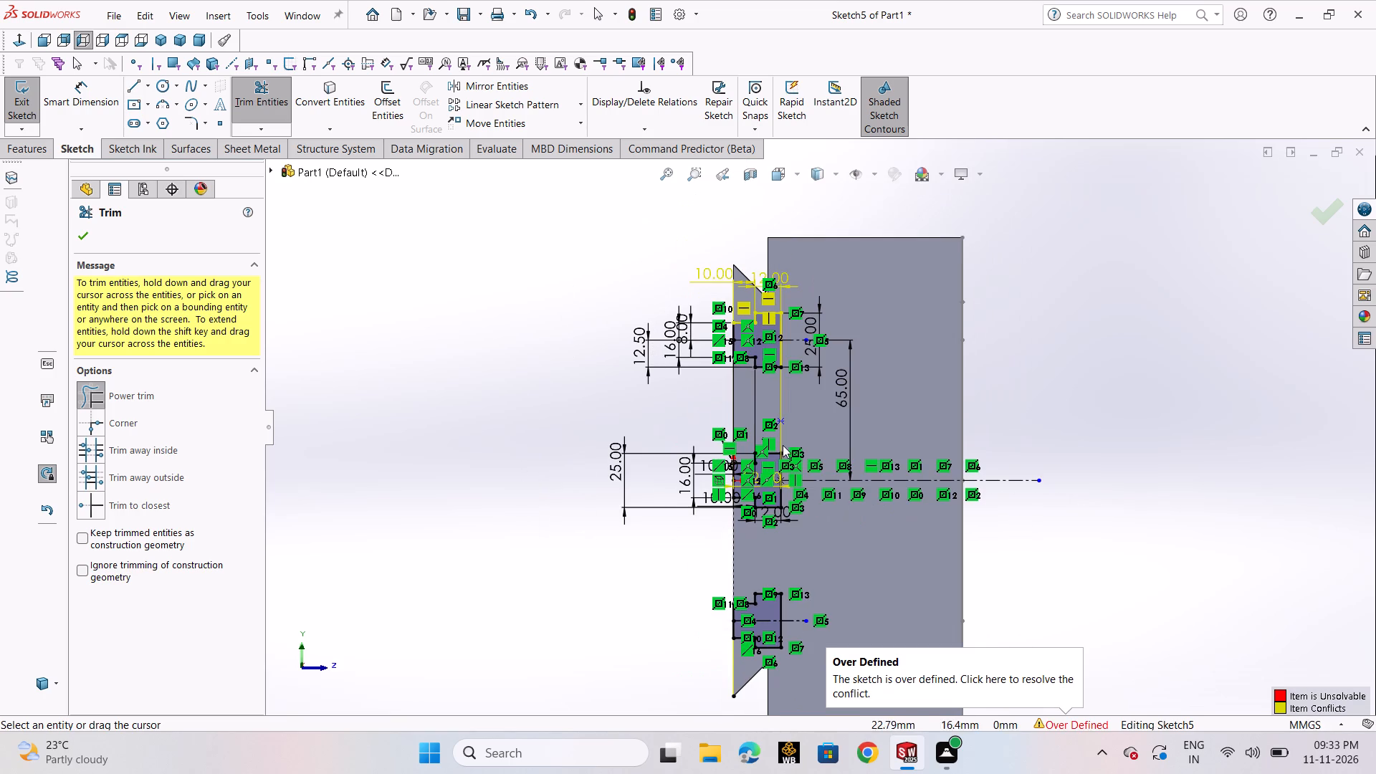
left_click_drag(722, 391, 823, 394)
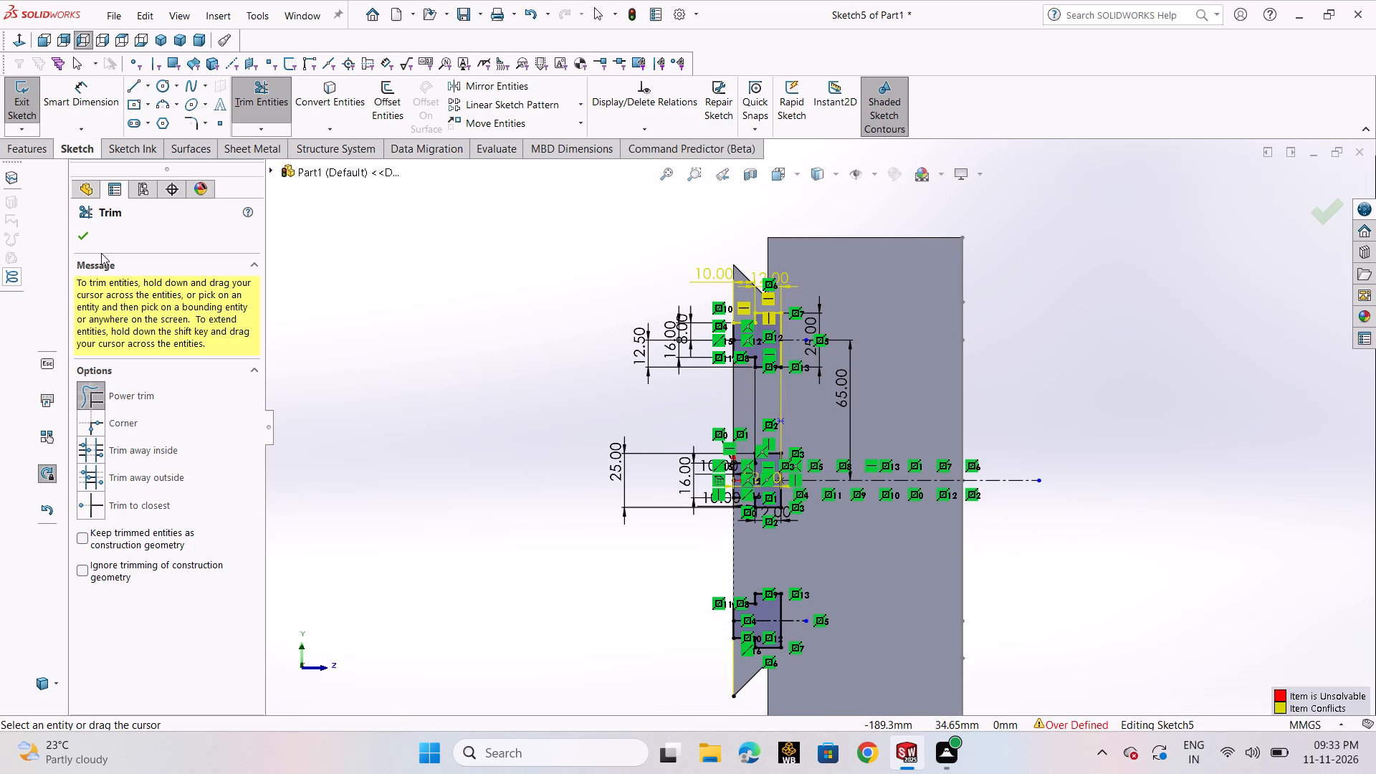
left_click(83, 242)
Delete the conflicting vertical relation on the upper T-slot's short shoulder line between neck and head.
scroll(773, 314, "down", 6)
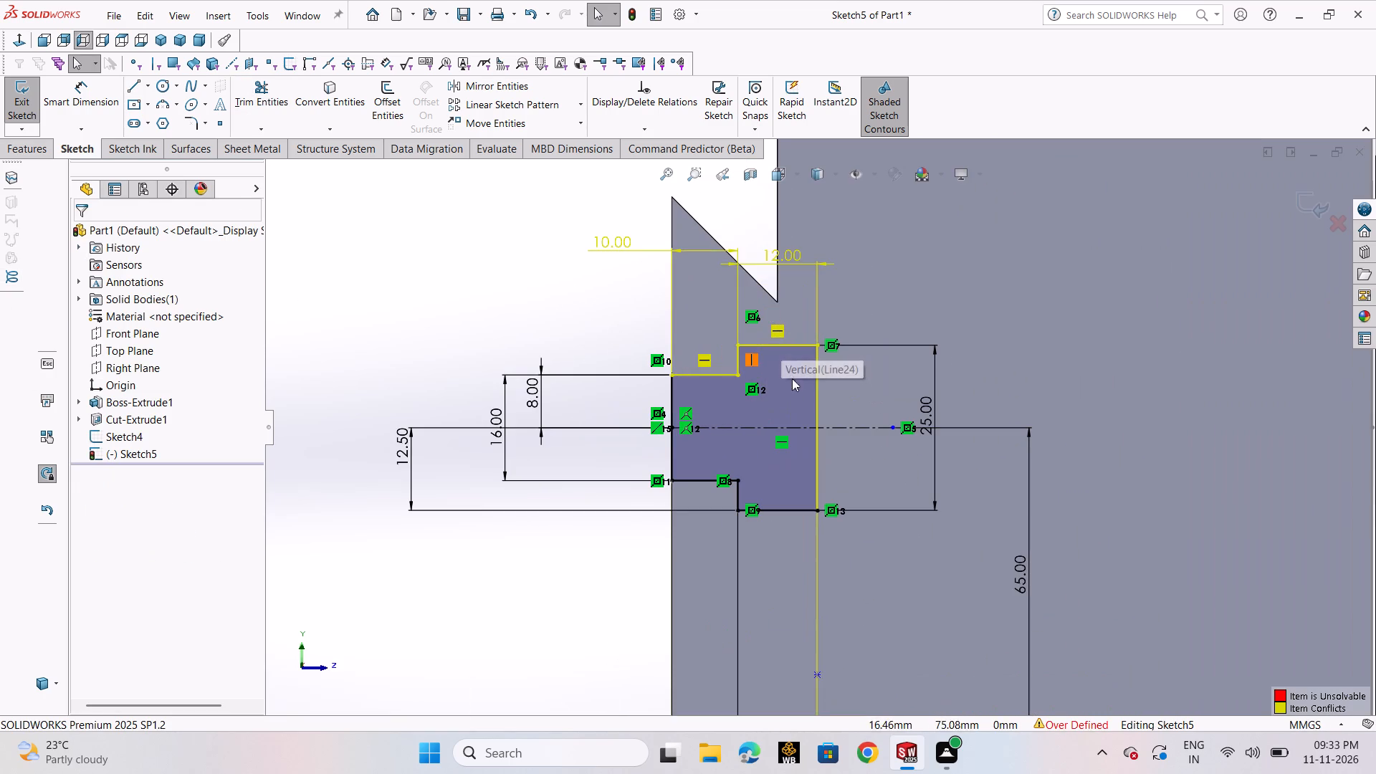
scroll(835, 529, "up", 7)
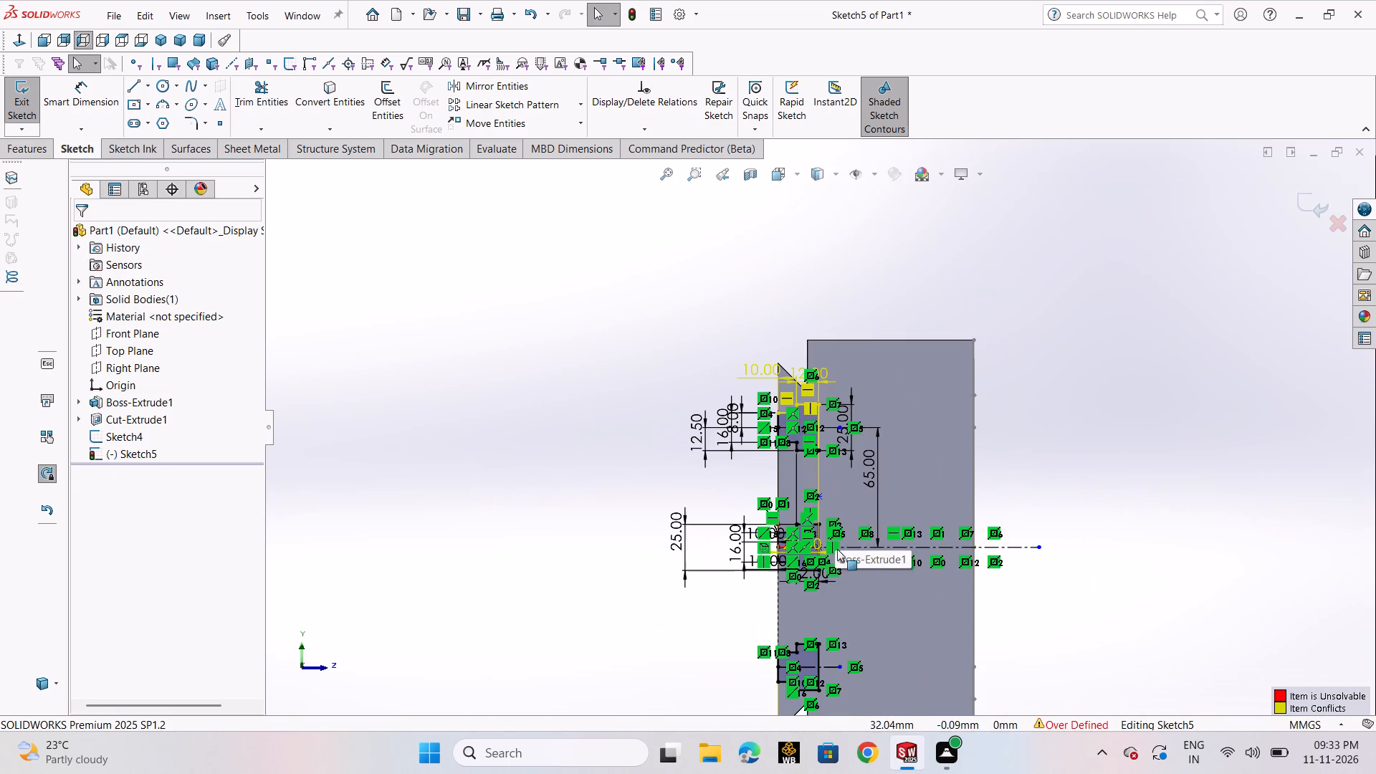
scroll(837, 549, "up", 2)
scroll(842, 632, "up", 2)
scroll(824, 534, "down", 7)
scroll(755, 442, "down", 3)
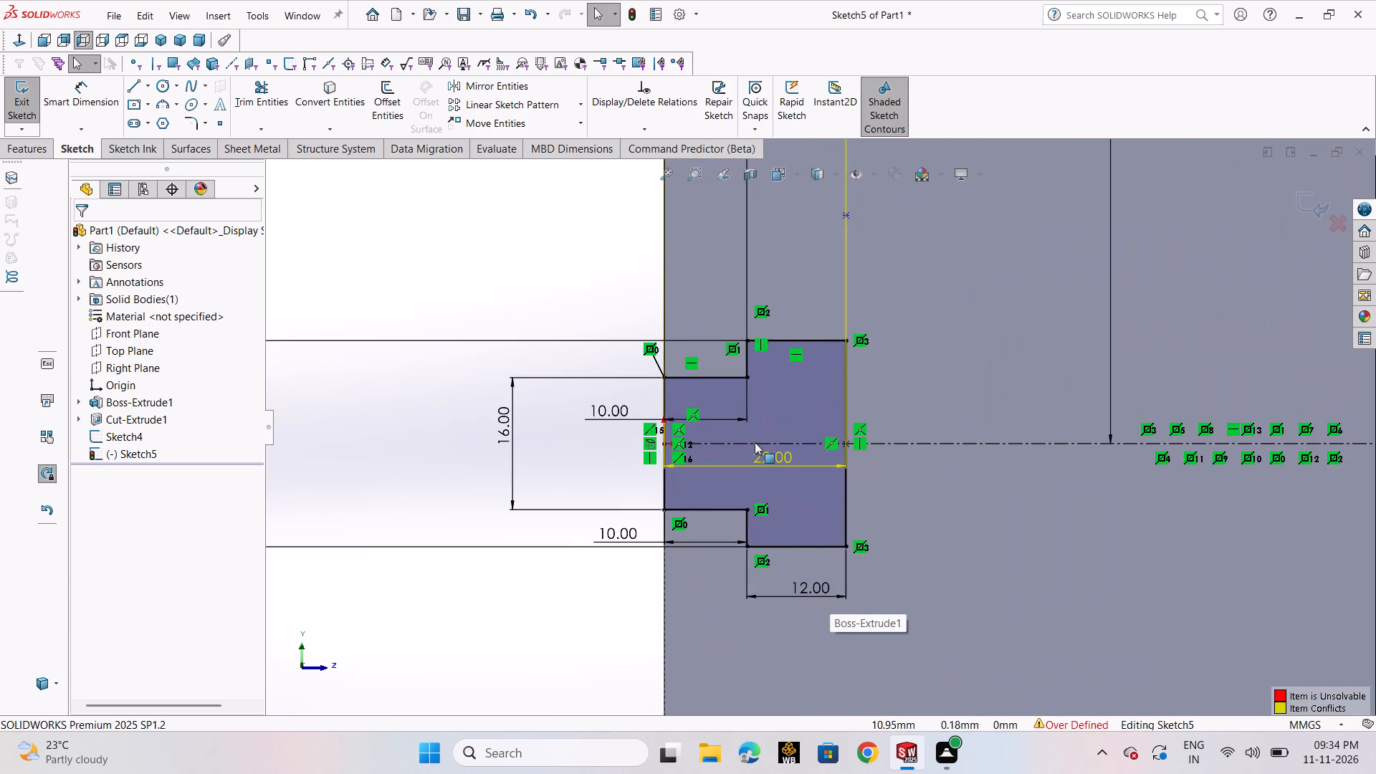
scroll(757, 416, "up", 4)
scroll(774, 342, "up", 5)
scroll(789, 293, "down", 5)
scroll(855, 366, "down", 5)
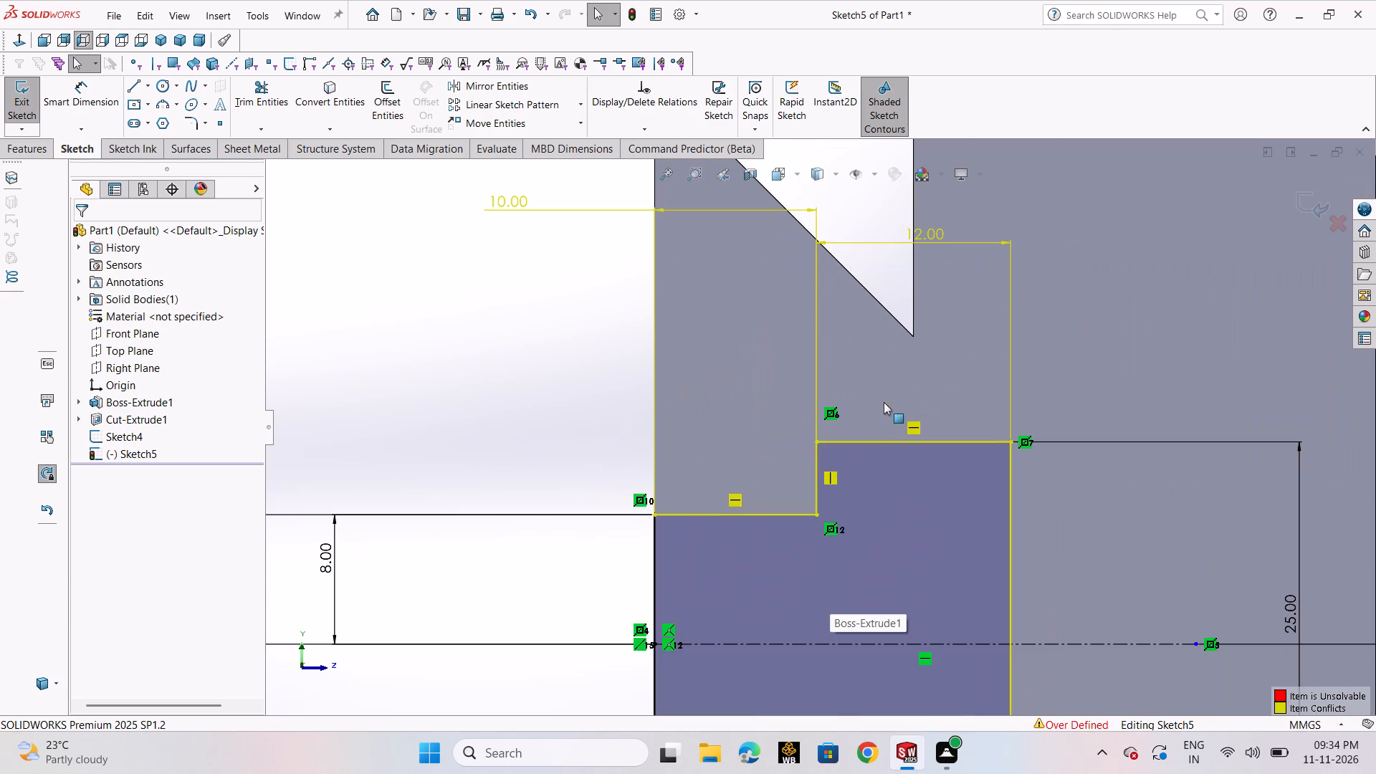
left_click(829, 481)
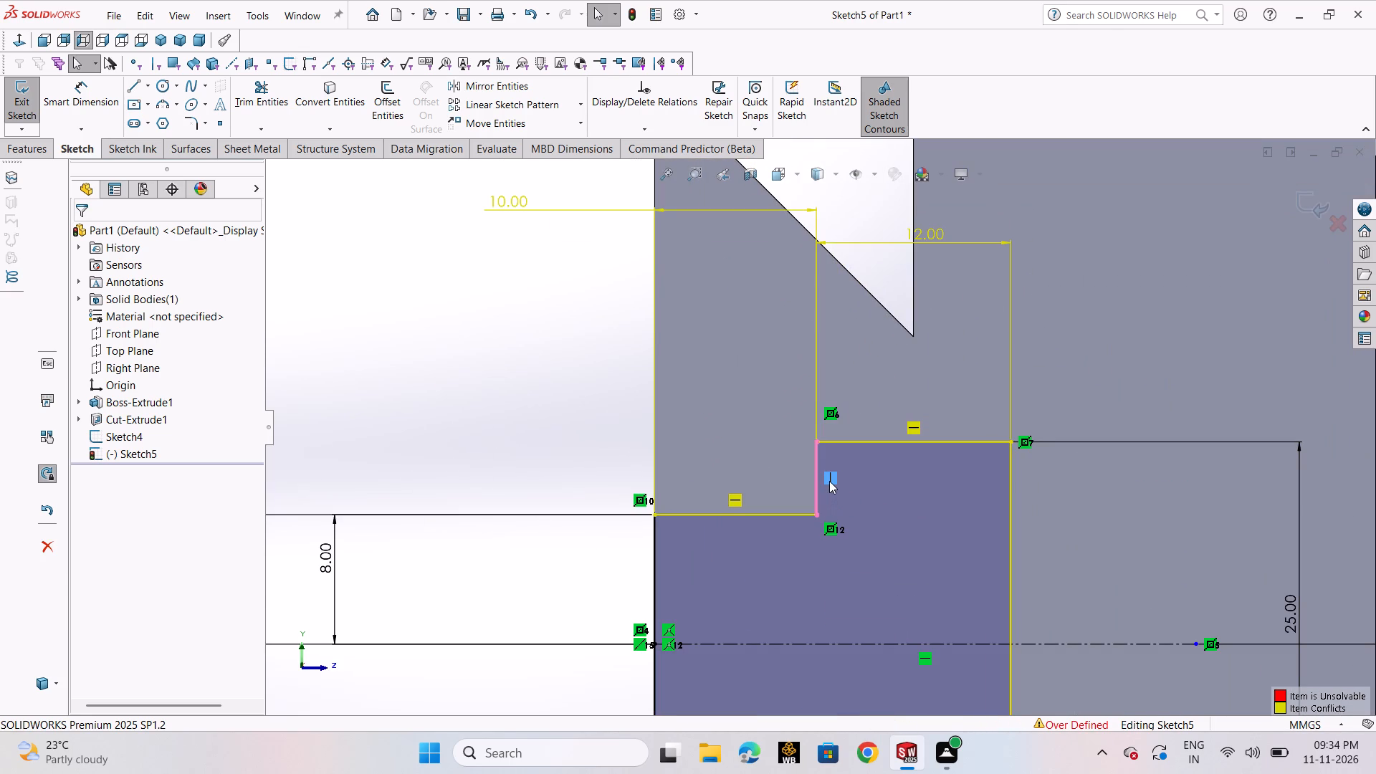
key("Delete")
scroll(856, 507, "up", 7)
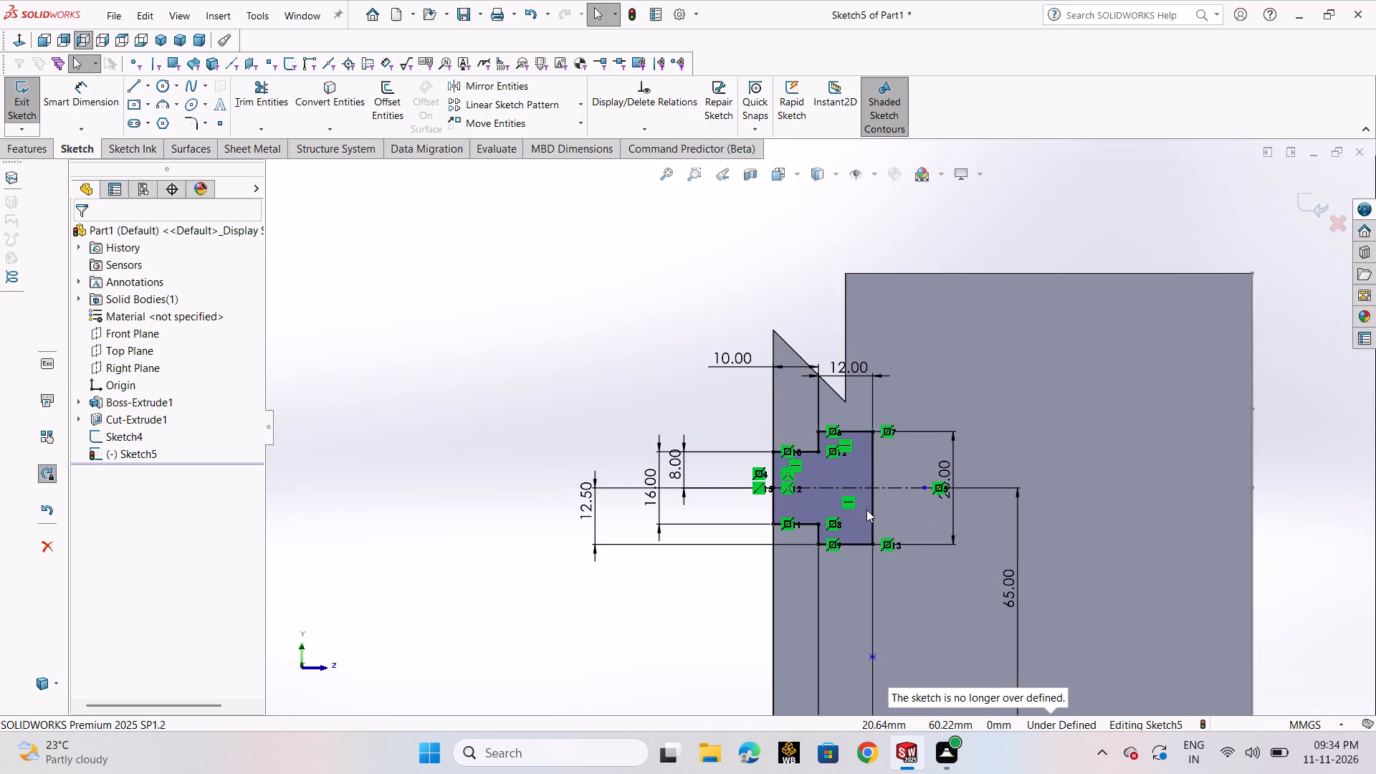
scroll(874, 514, "up", 7)
scroll(699, 424, "down", 3)
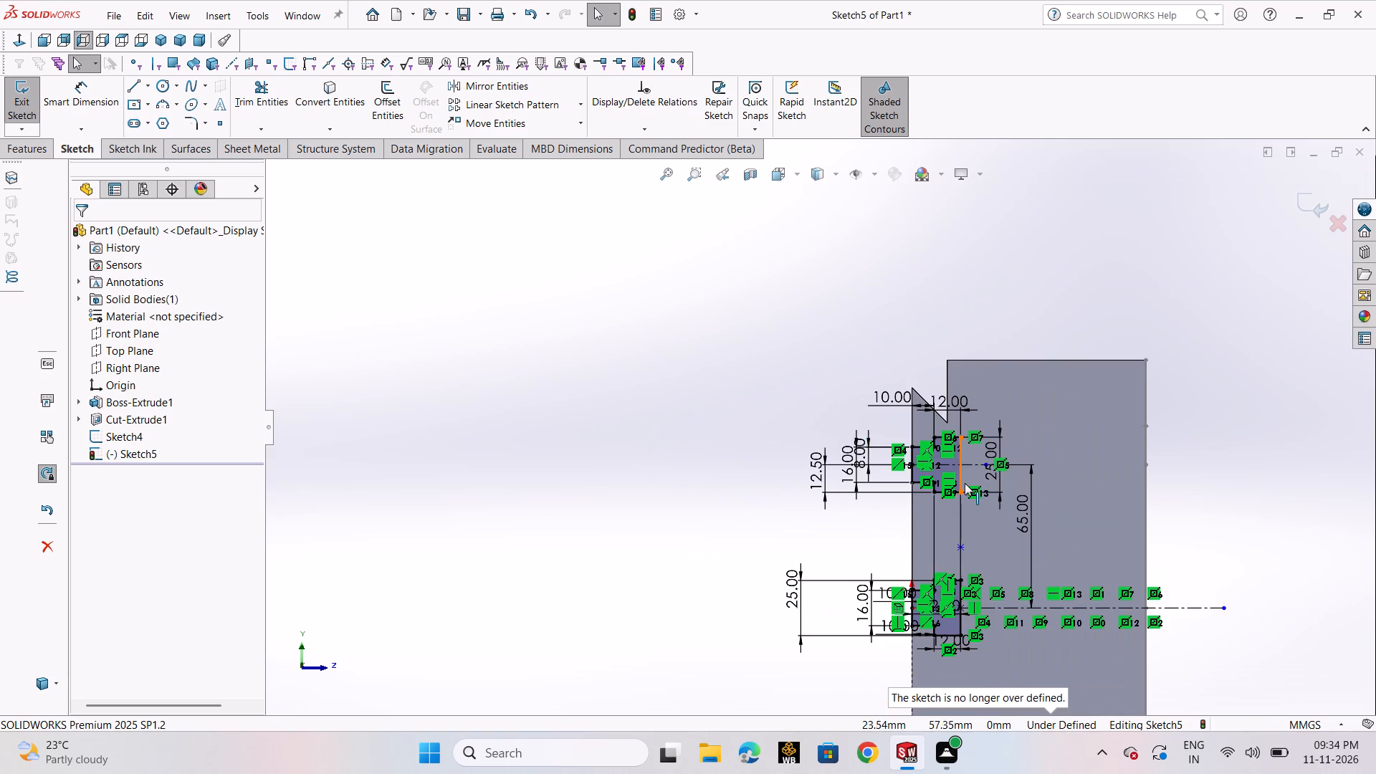
scroll(965, 484, "up", 4)
scroll(966, 485, "down", 2)
scroll(966, 484, "up", 2)
Sketch a vertical centerline about 170 mm long upward from the block's horizontal centerline, extending past the block's upper edge.
left_click(143, 89)
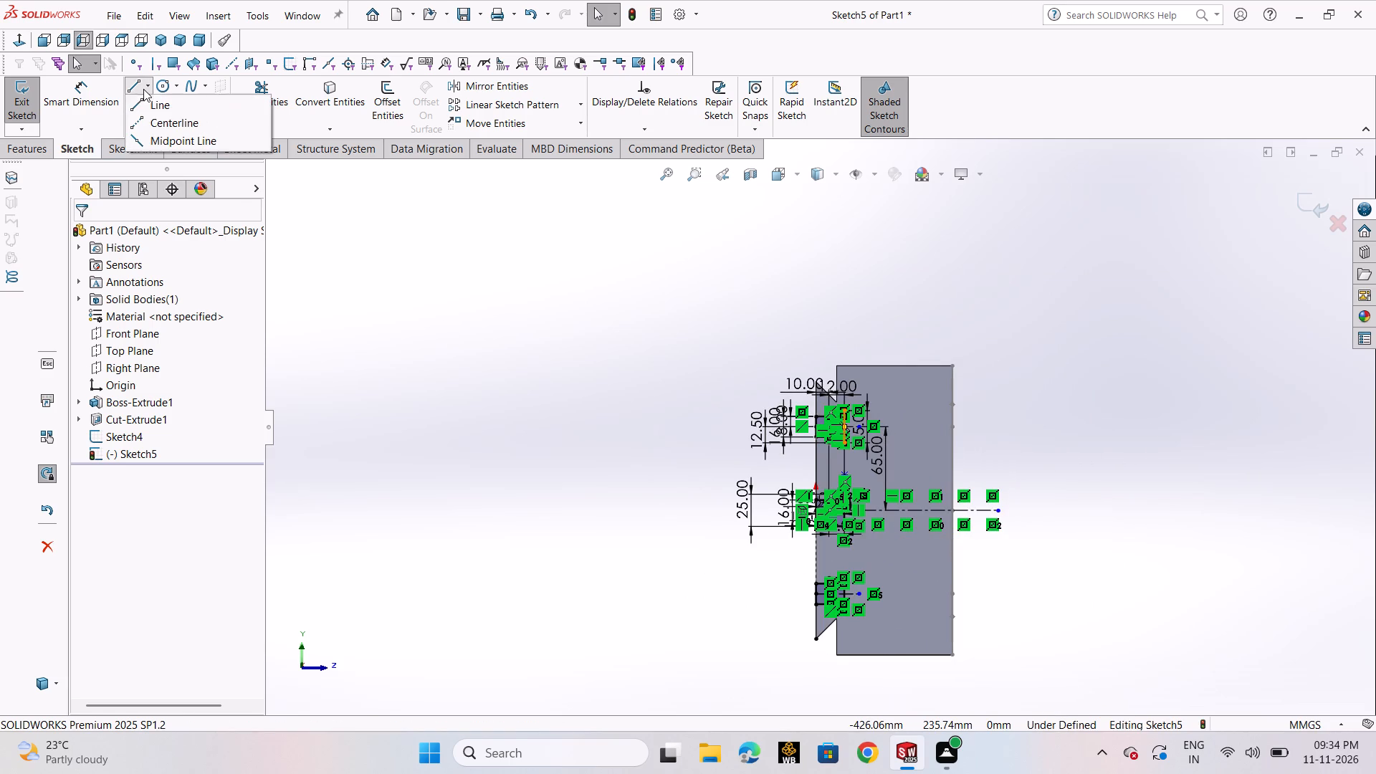
left_click(153, 115)
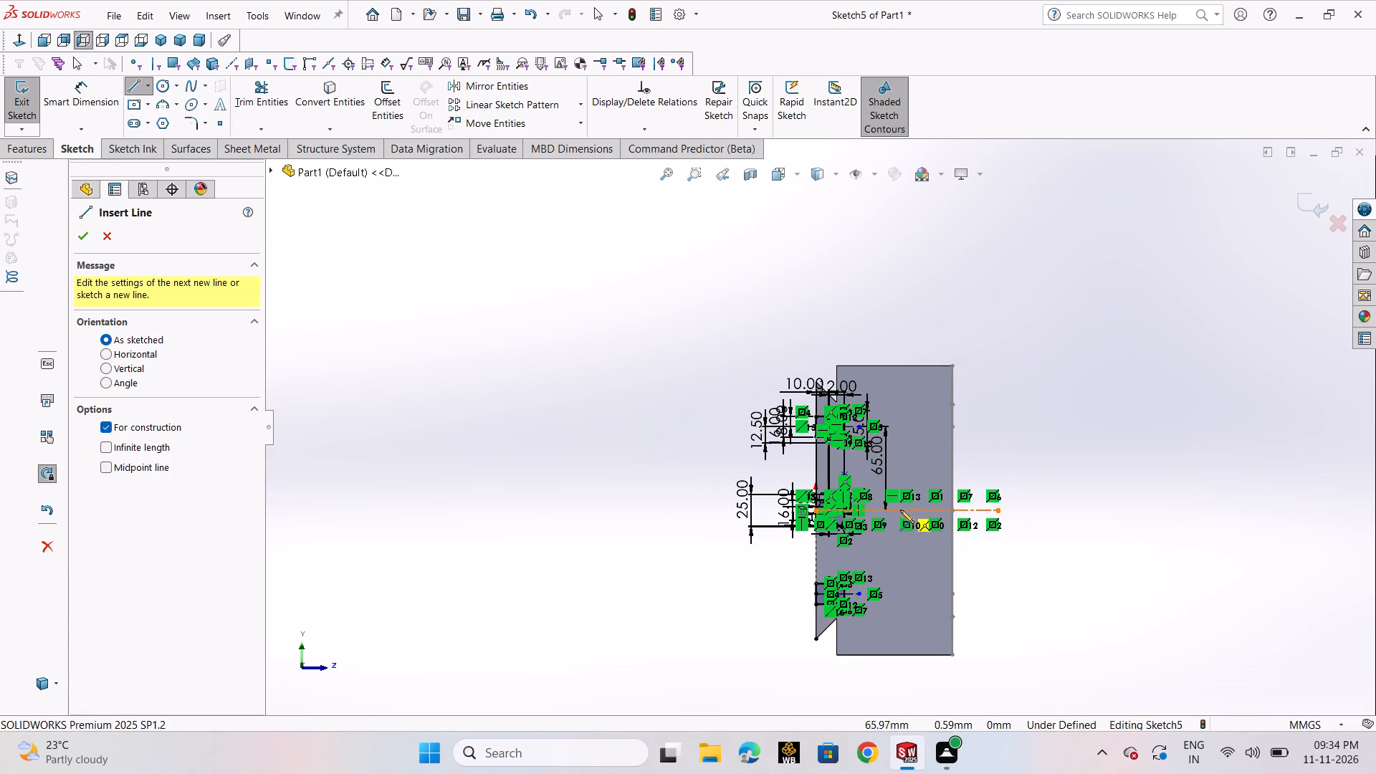
left_click(907, 512)
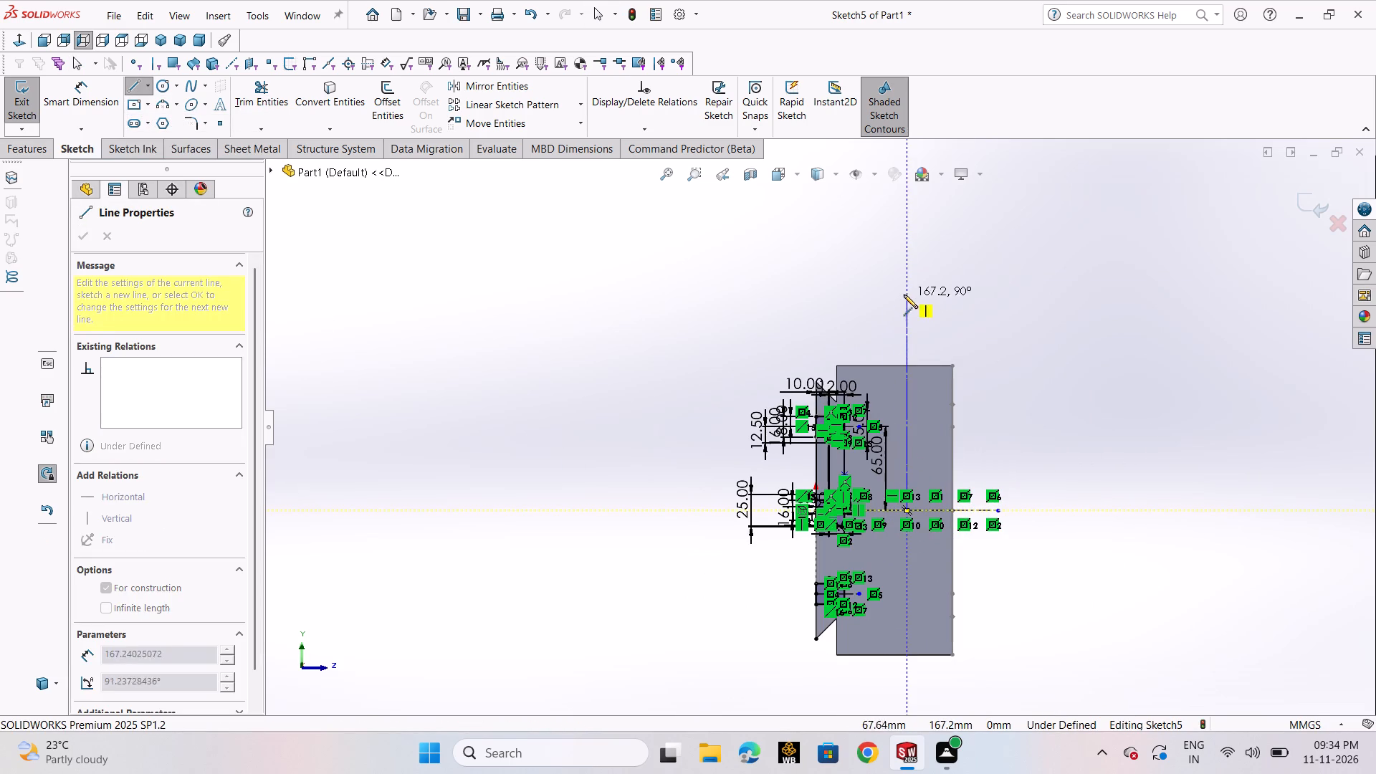
left_click(904, 292)
right_click(905, 292)
left_click(925, 302)
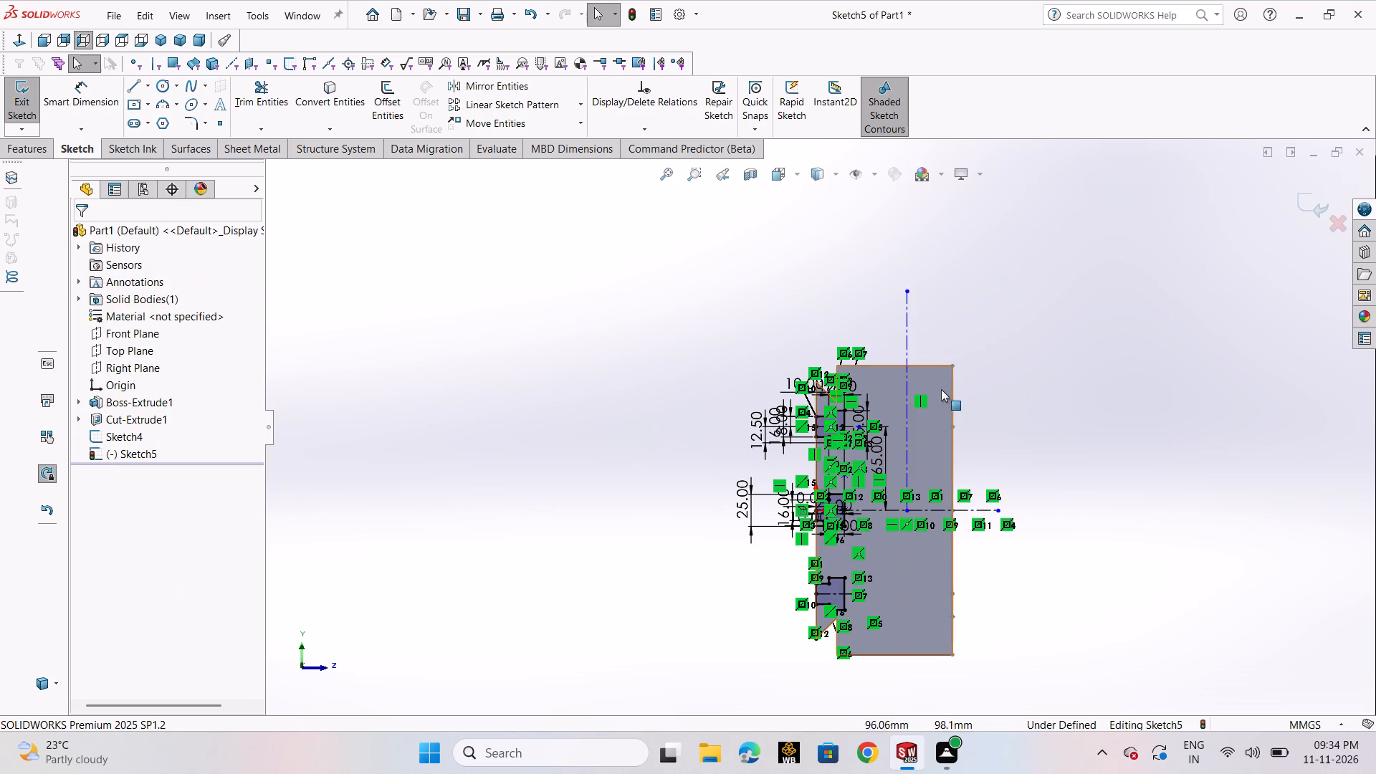
Dimension the vertical centerline from the block's slotted side edge and set the distance to 106/2, giving 53 mm.
scroll(943, 396, "down", 1)
left_click(72, 112)
scroll(773, 548, "down", 2)
scroll(777, 543, "up", 6)
scroll(798, 532, "down", 10)
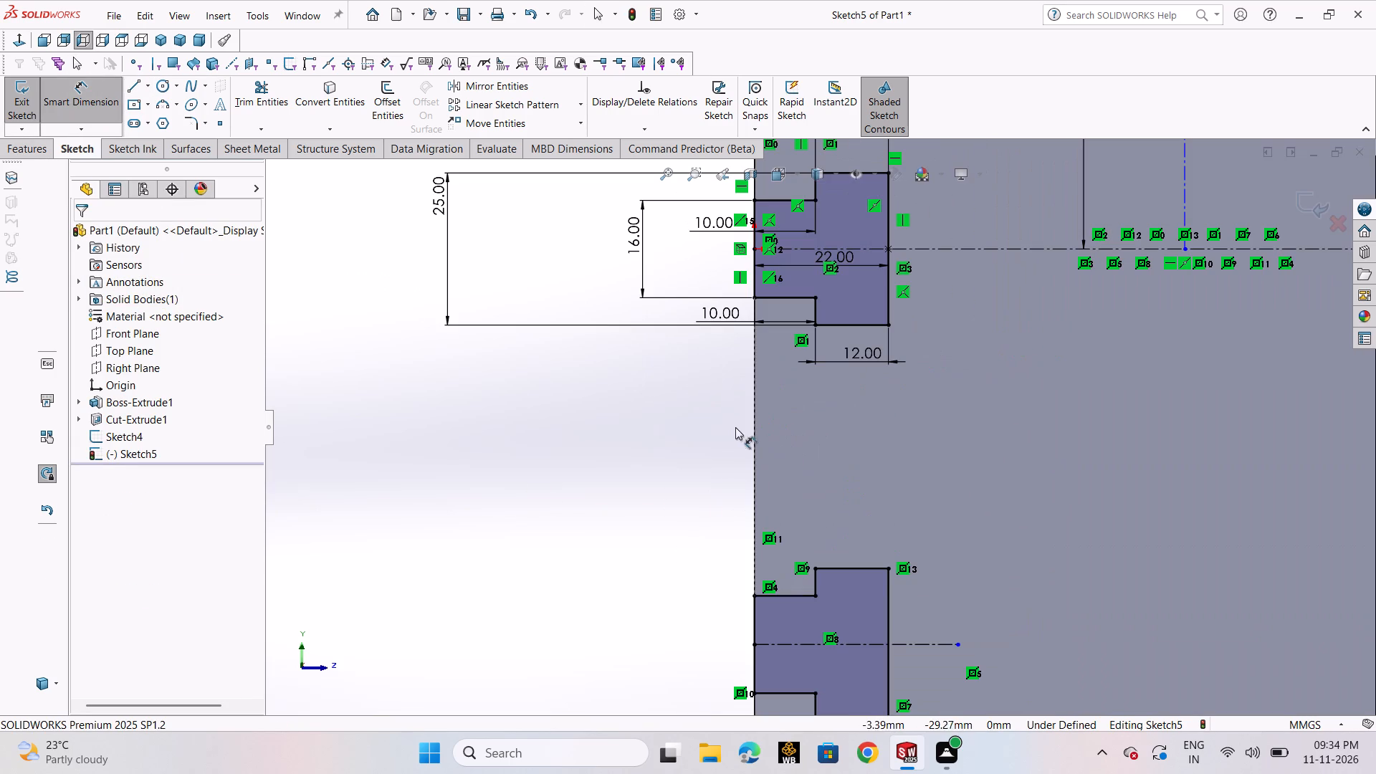
left_click(755, 455)
scroll(866, 491, "up", 6)
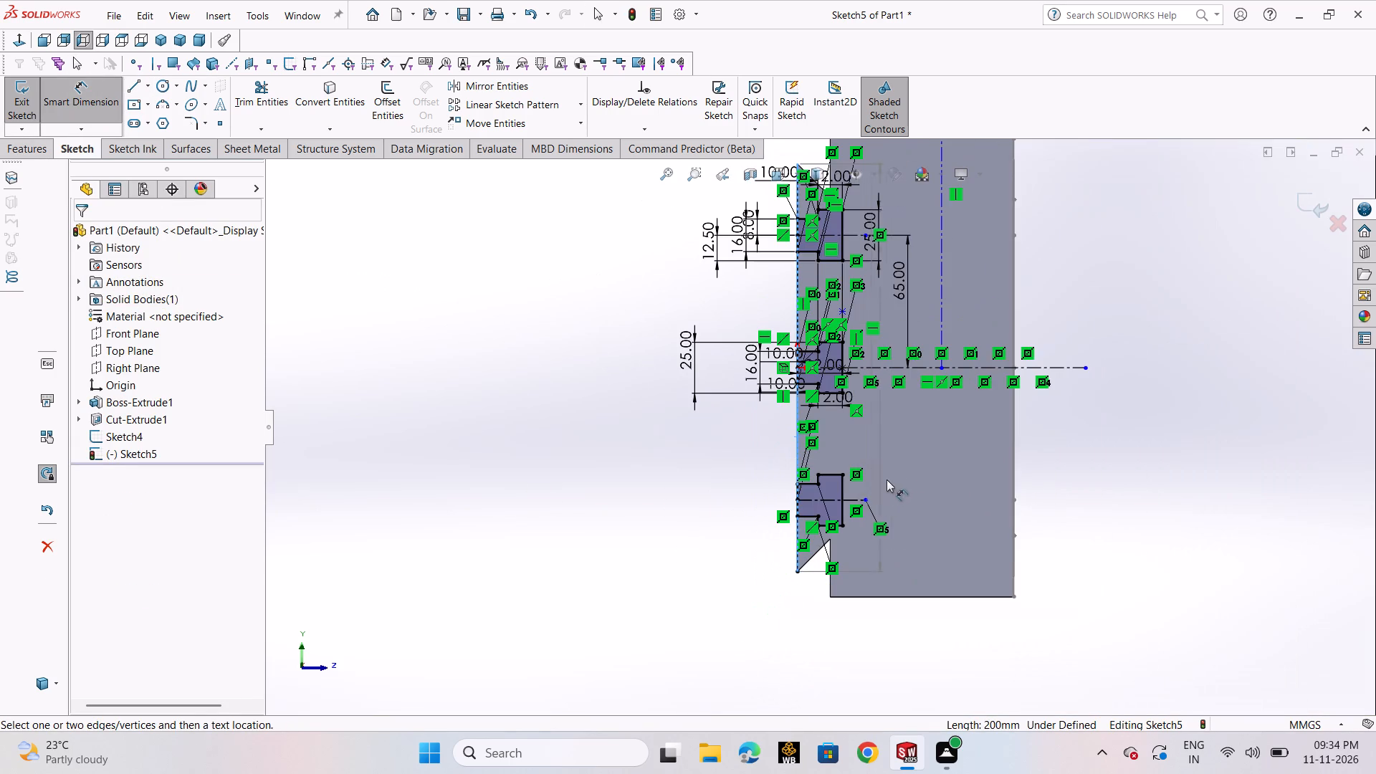
left_click(1016, 446)
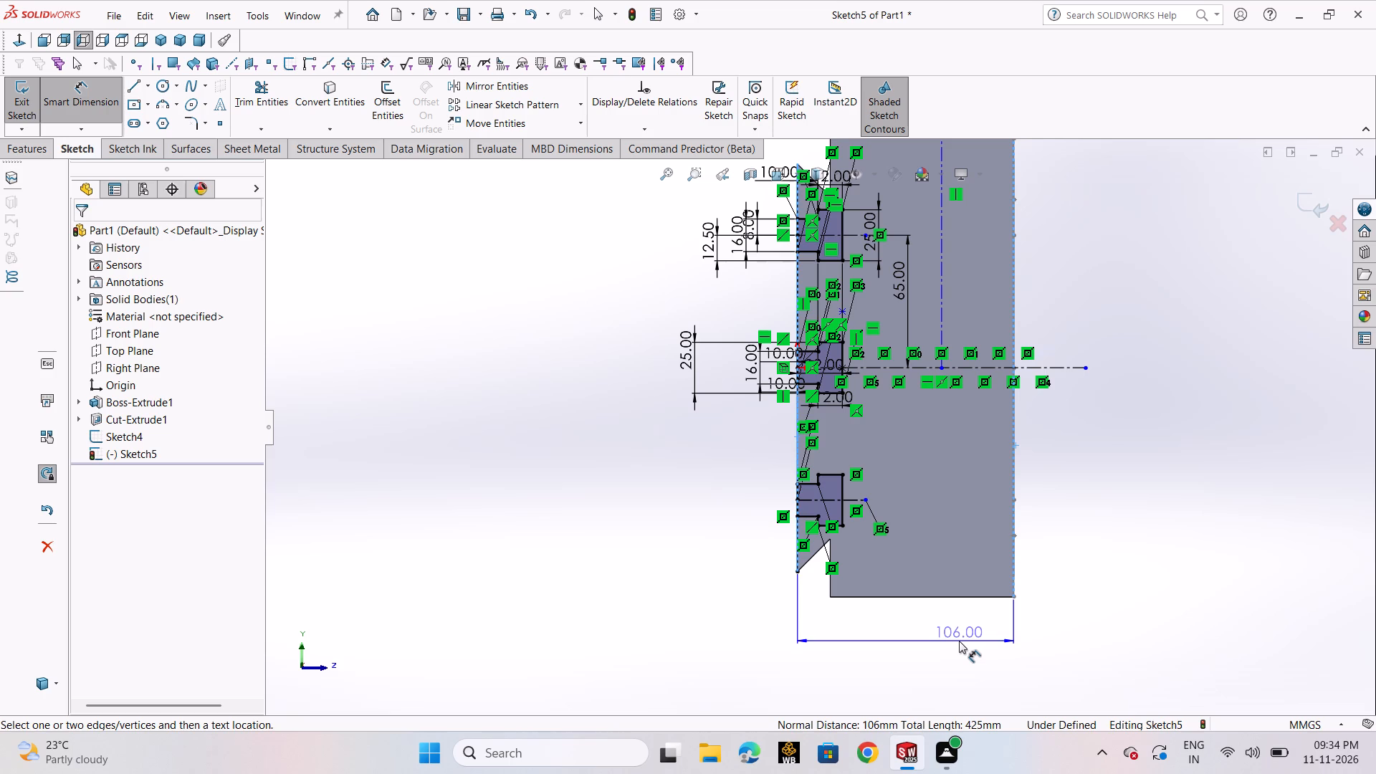
key("Escape")
scroll(919, 471, "up", 4)
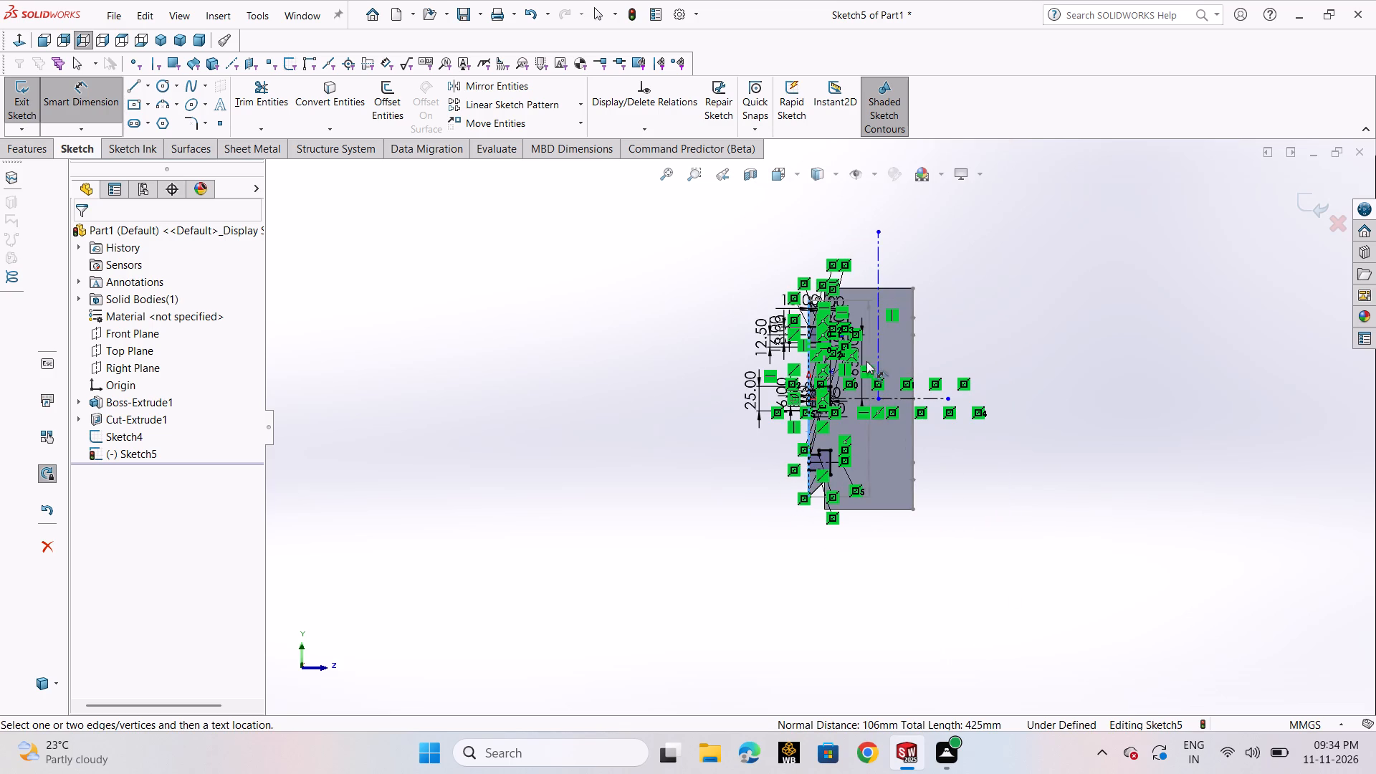
left_click(875, 350)
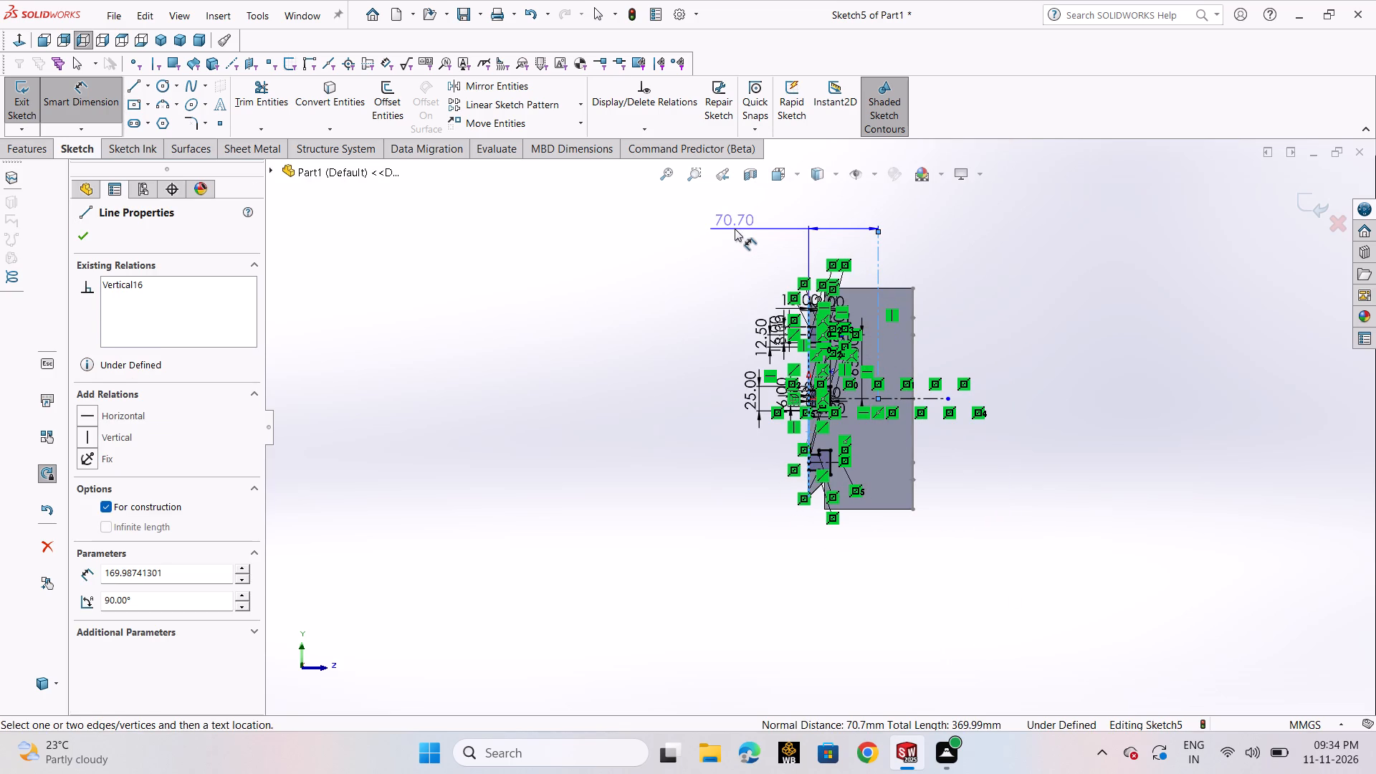
left_click(735, 229)
type("106/2")
key("Return")
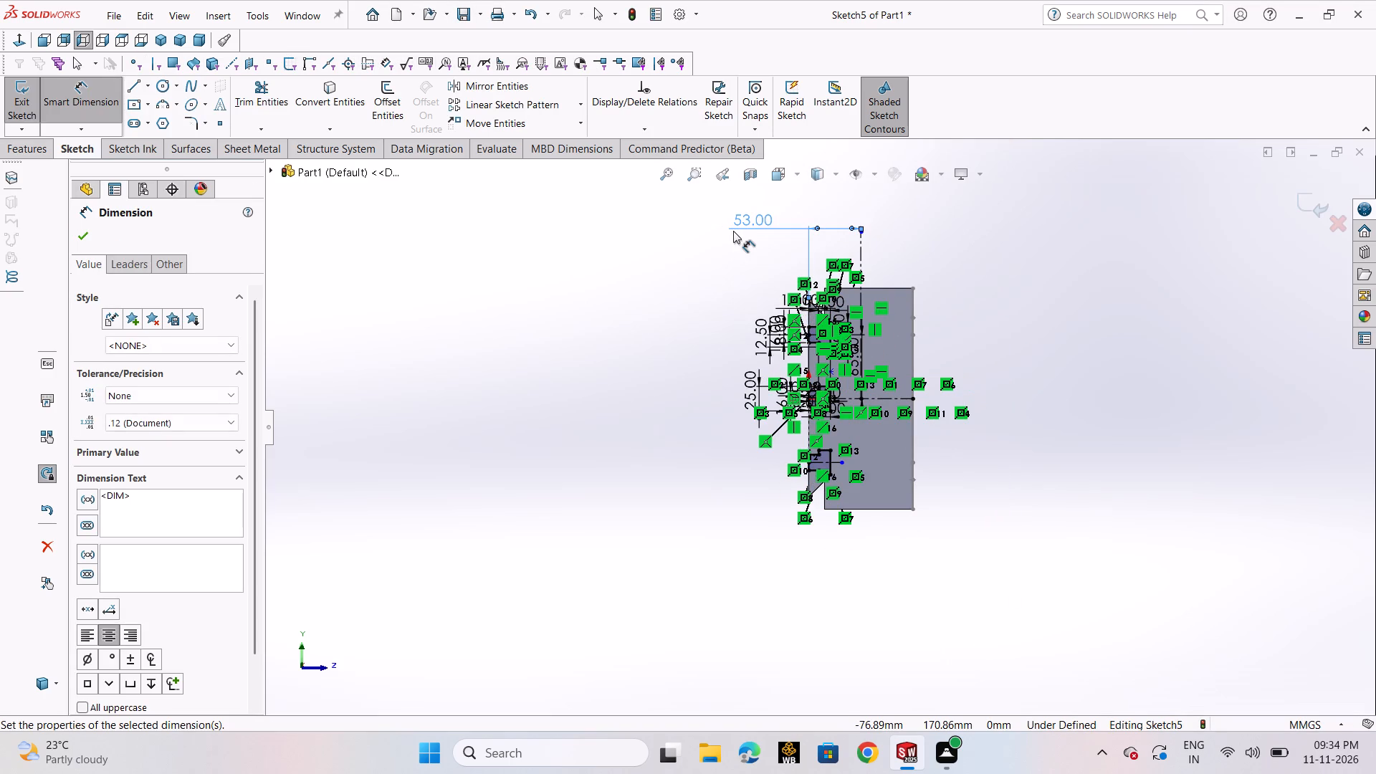
left_click(87, 237)
Hide the sketch relations and the sketch dimensions from the display.
scroll(1005, 449, "up", 3)
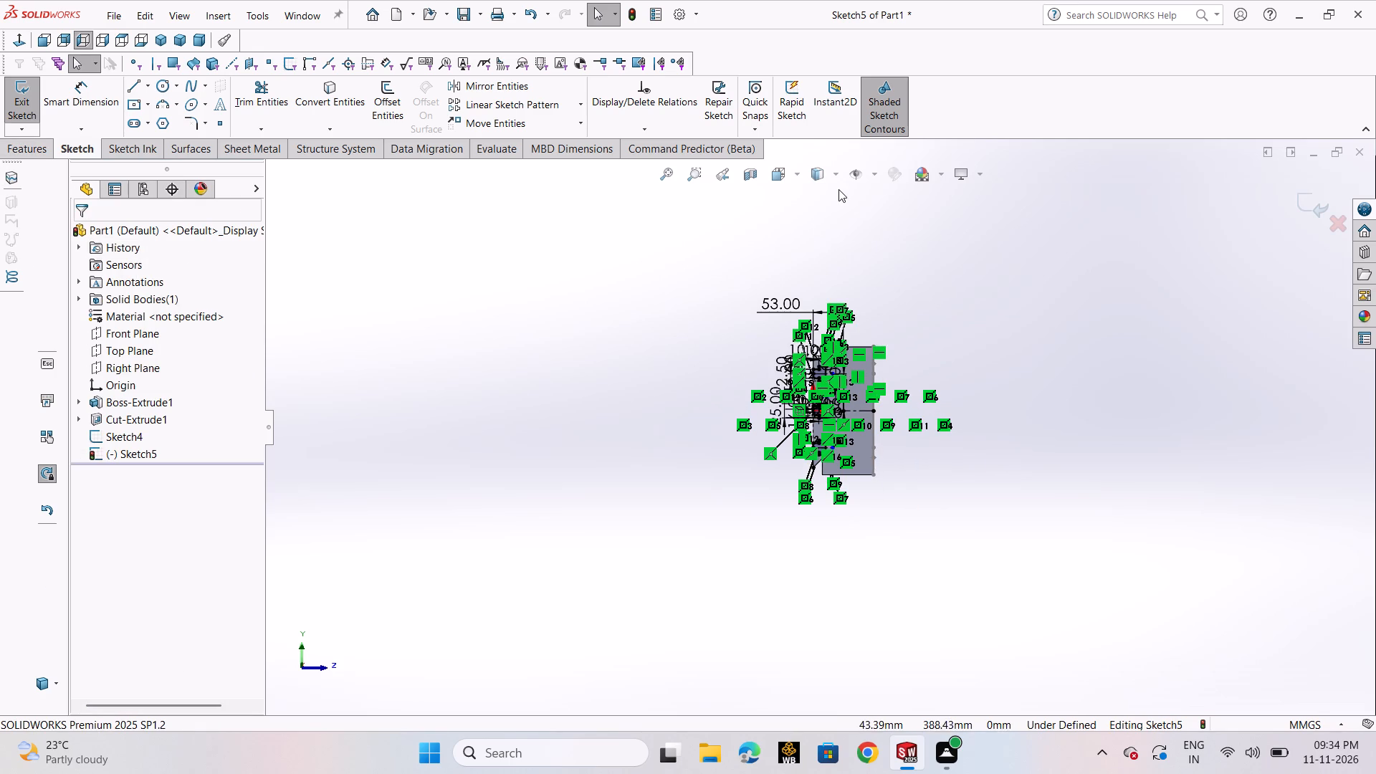
left_click(849, 180)
left_click(861, 185)
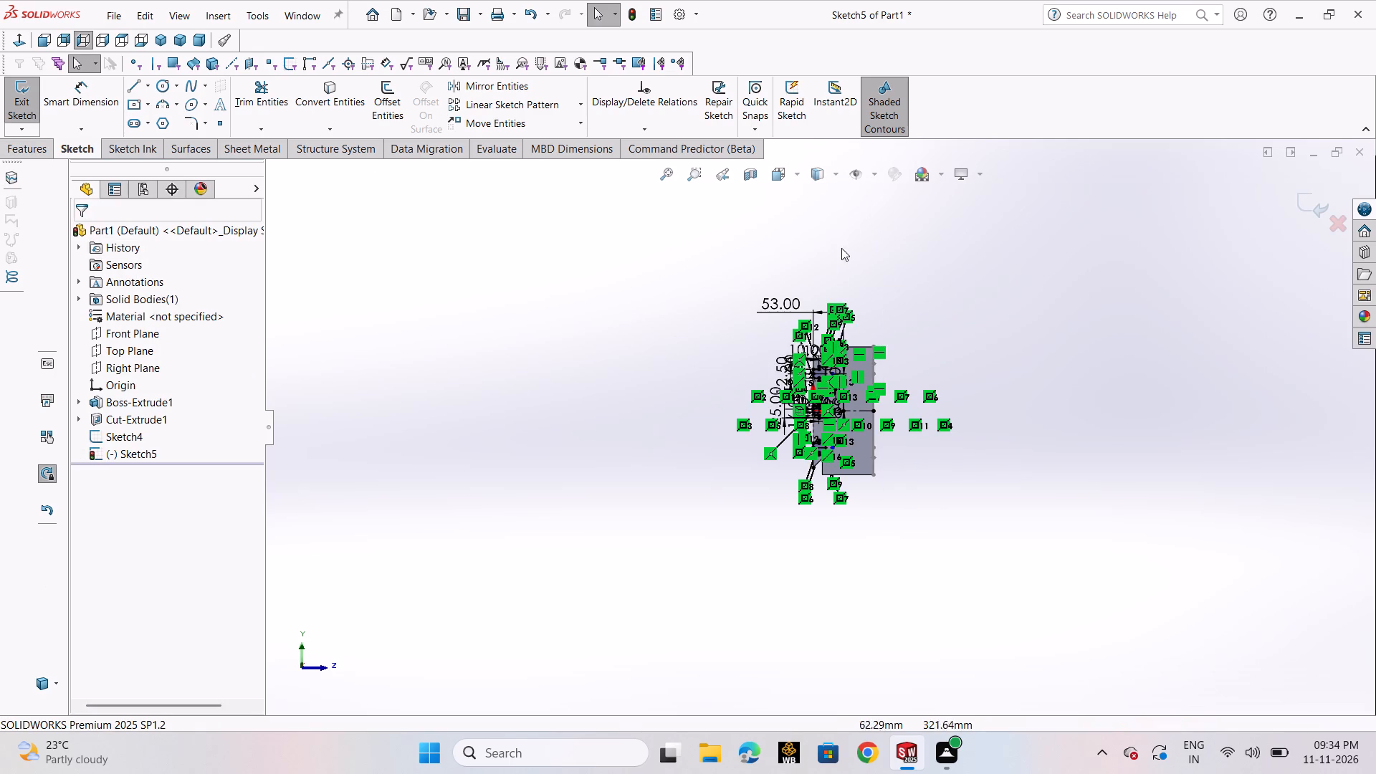
scroll(899, 424, "down", 4)
scroll(800, 405, "down", 4)
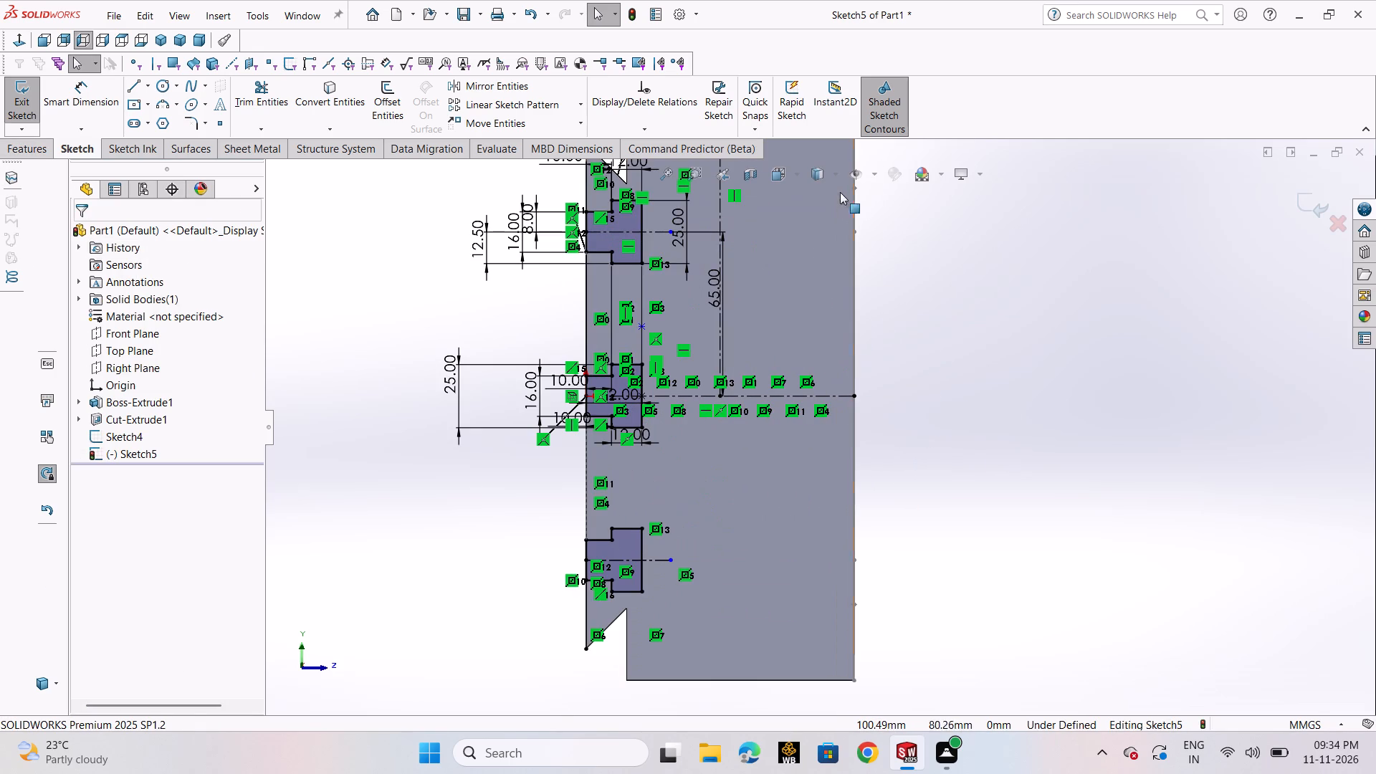
left_click(875, 186)
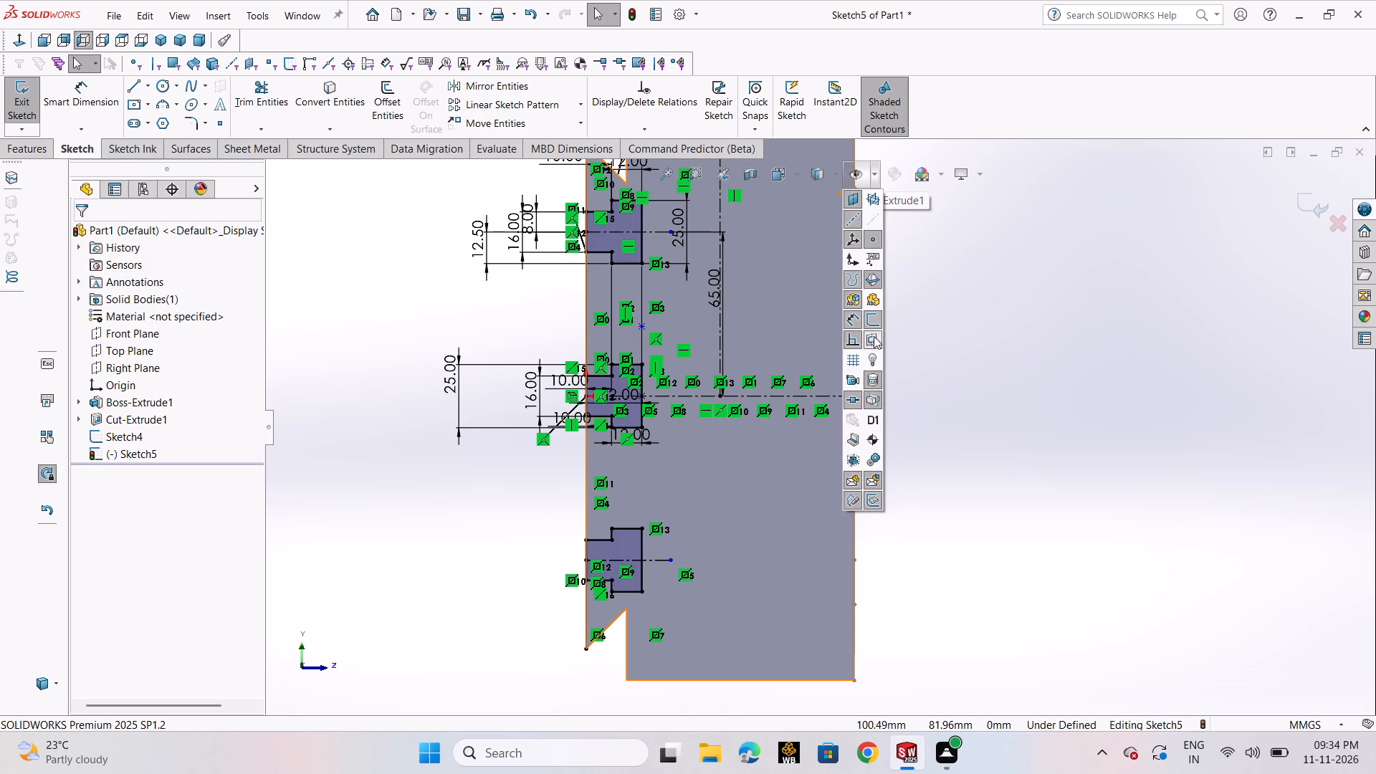
left_click(856, 343)
left_click(1000, 413)
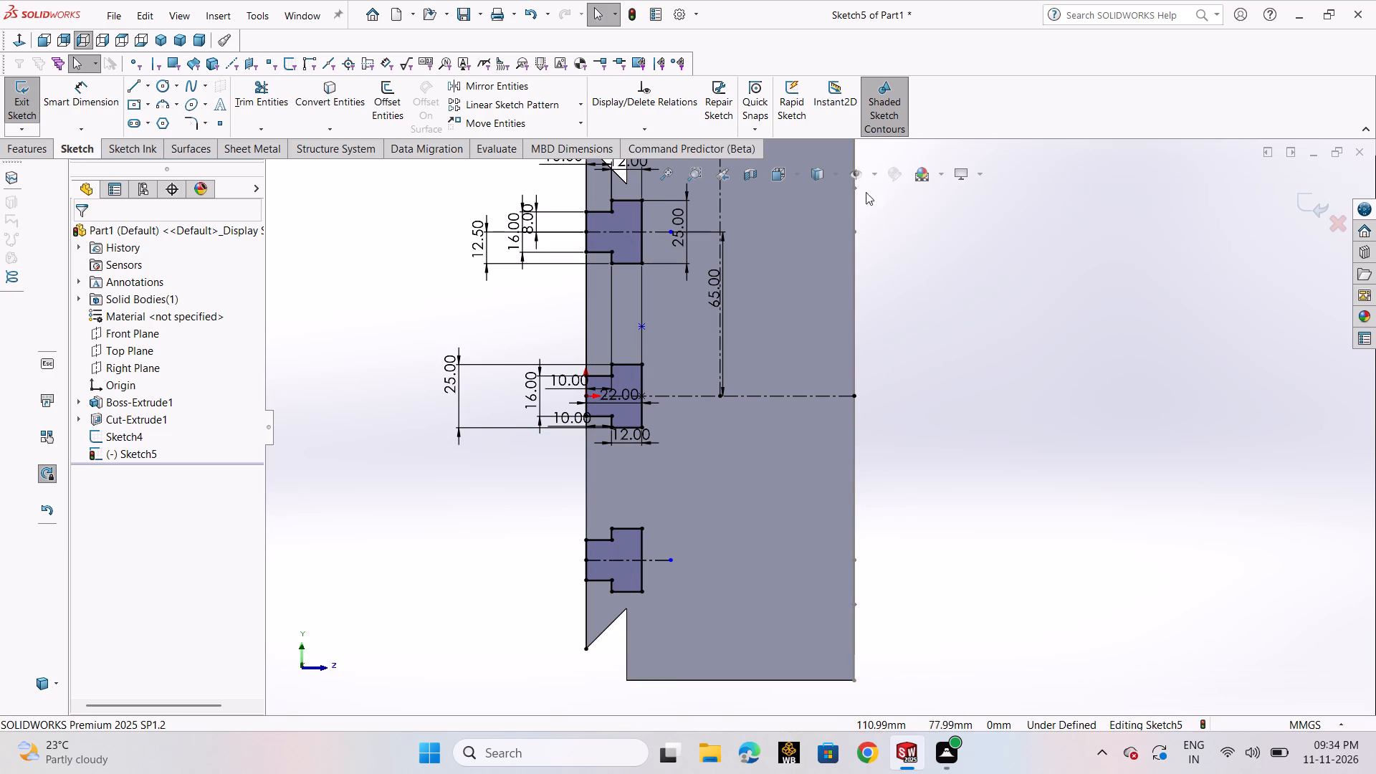
left_click(879, 173)
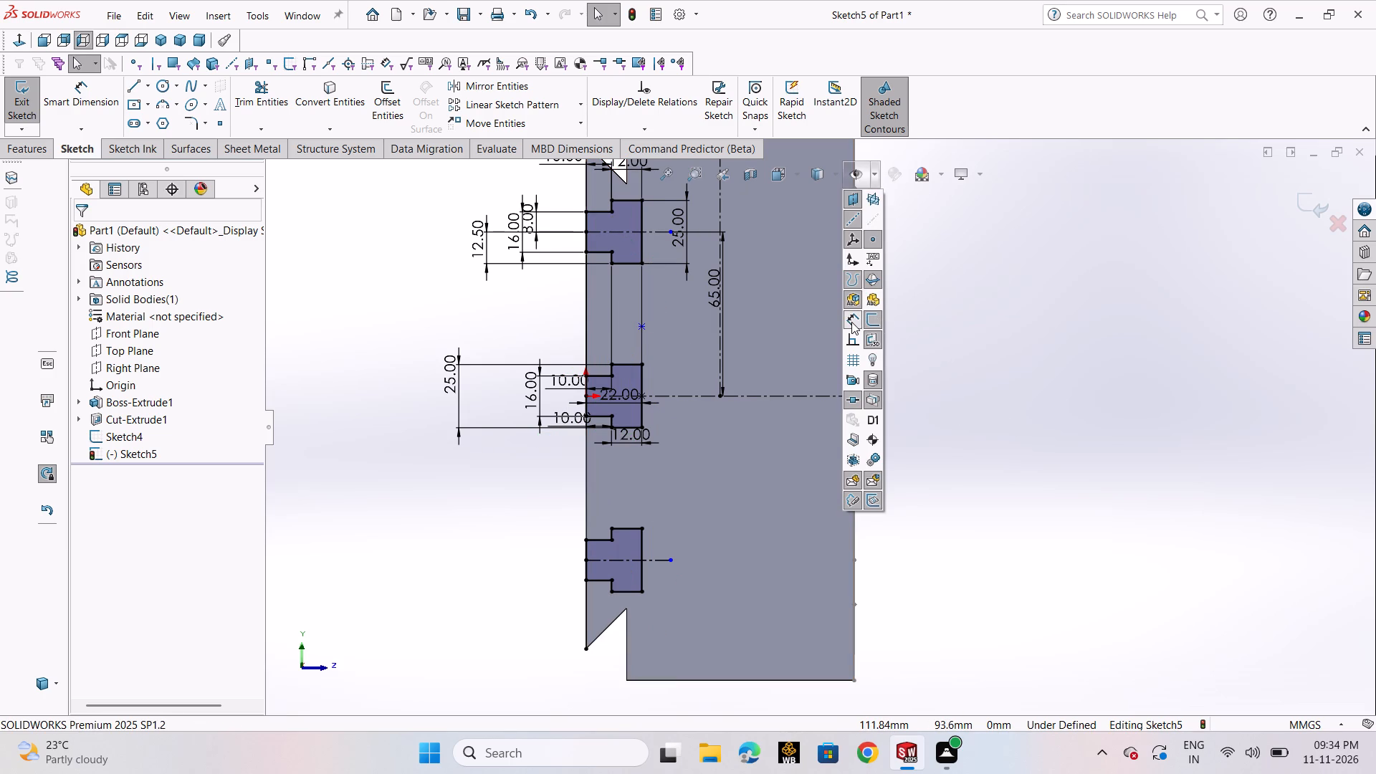
left_click(851, 322)
left_click(1012, 394)
scroll(924, 393, "up", 2)
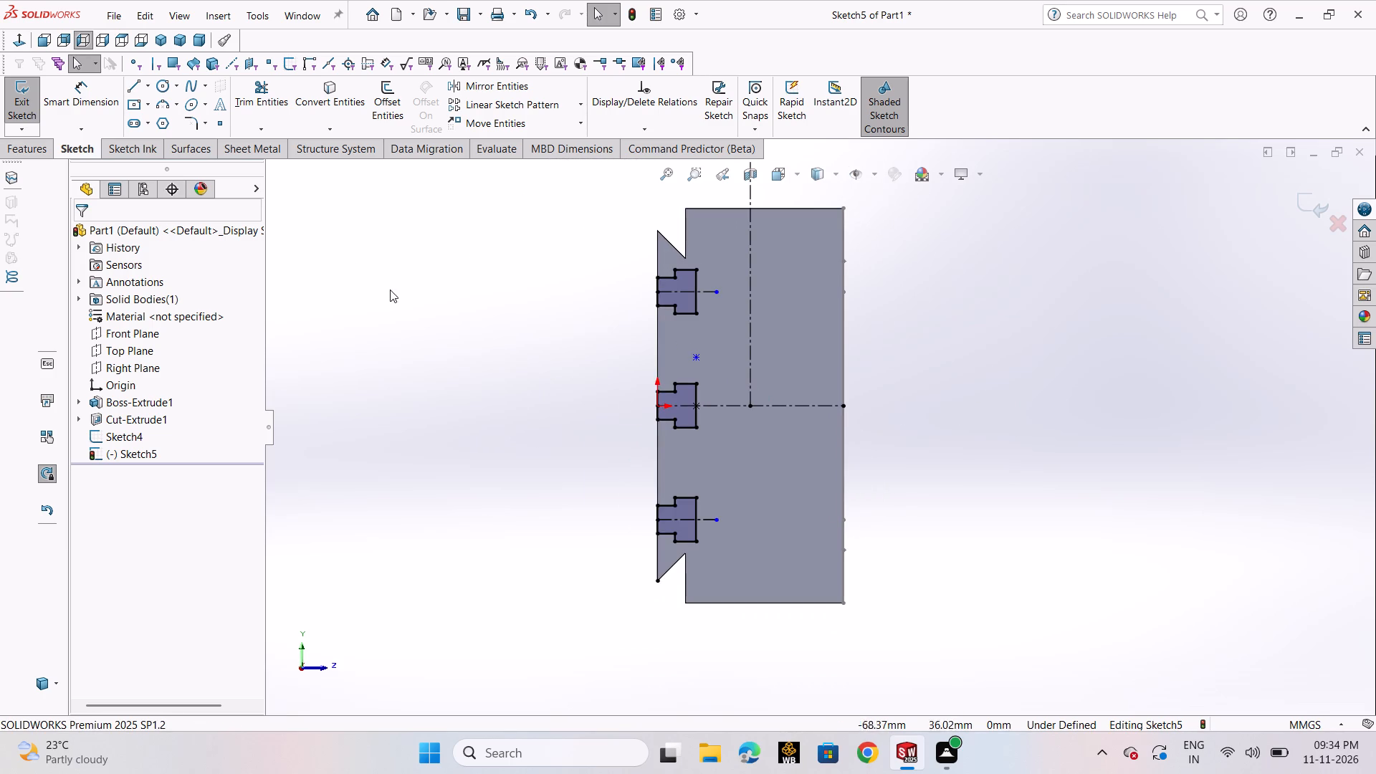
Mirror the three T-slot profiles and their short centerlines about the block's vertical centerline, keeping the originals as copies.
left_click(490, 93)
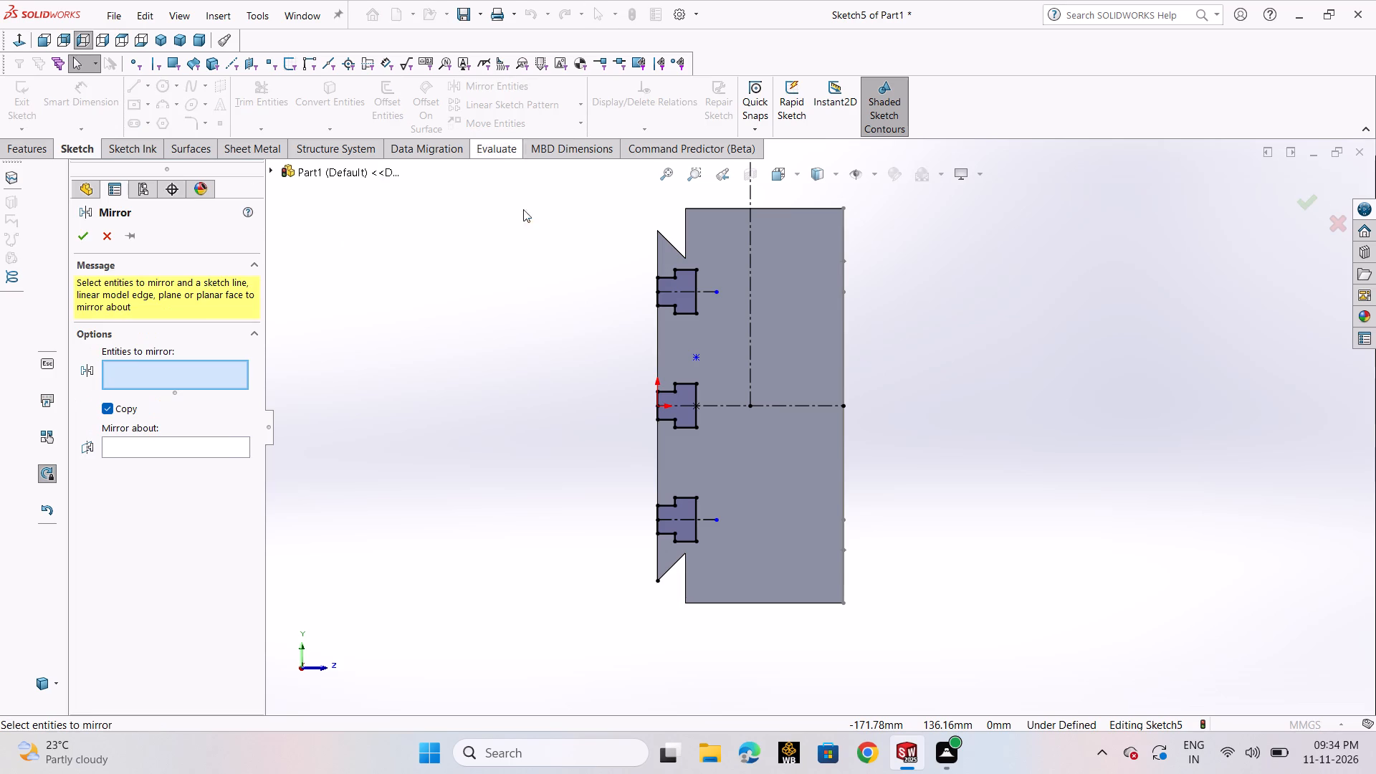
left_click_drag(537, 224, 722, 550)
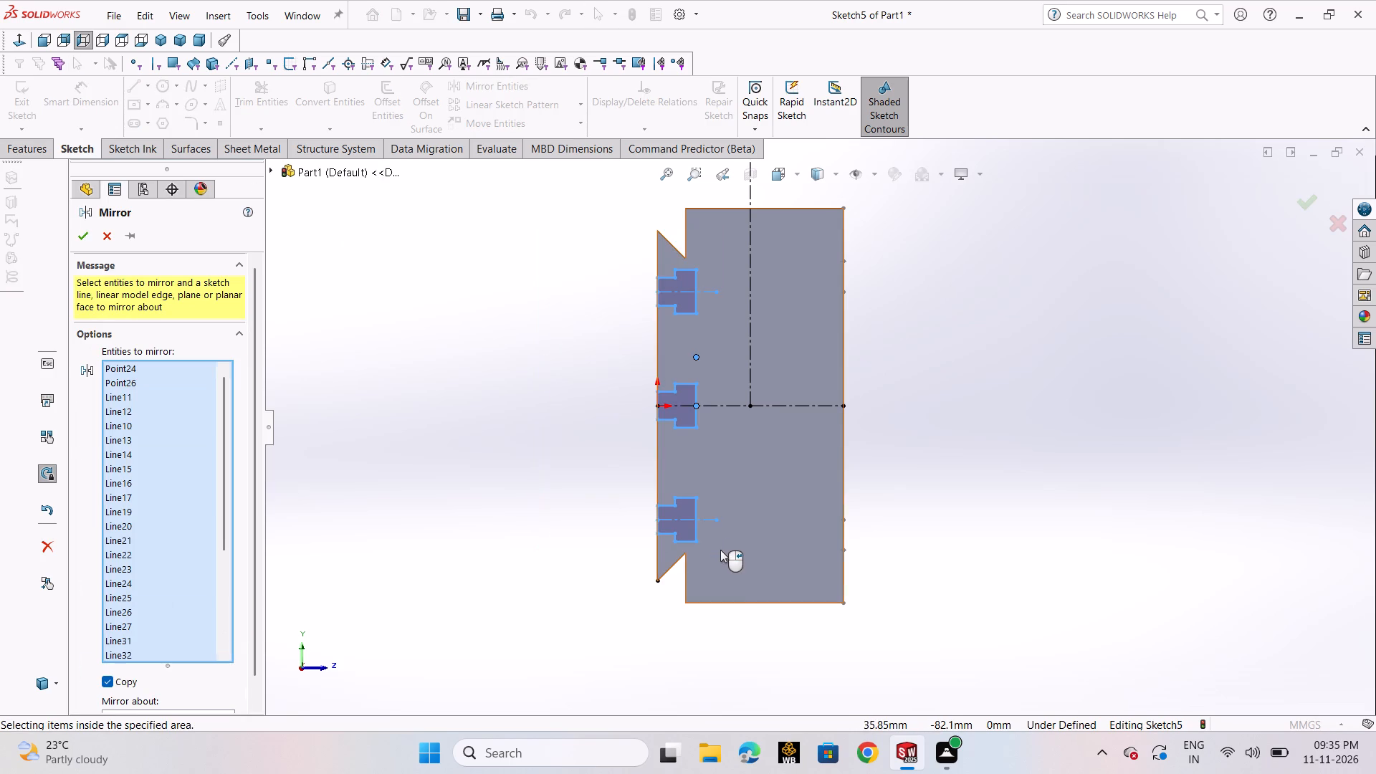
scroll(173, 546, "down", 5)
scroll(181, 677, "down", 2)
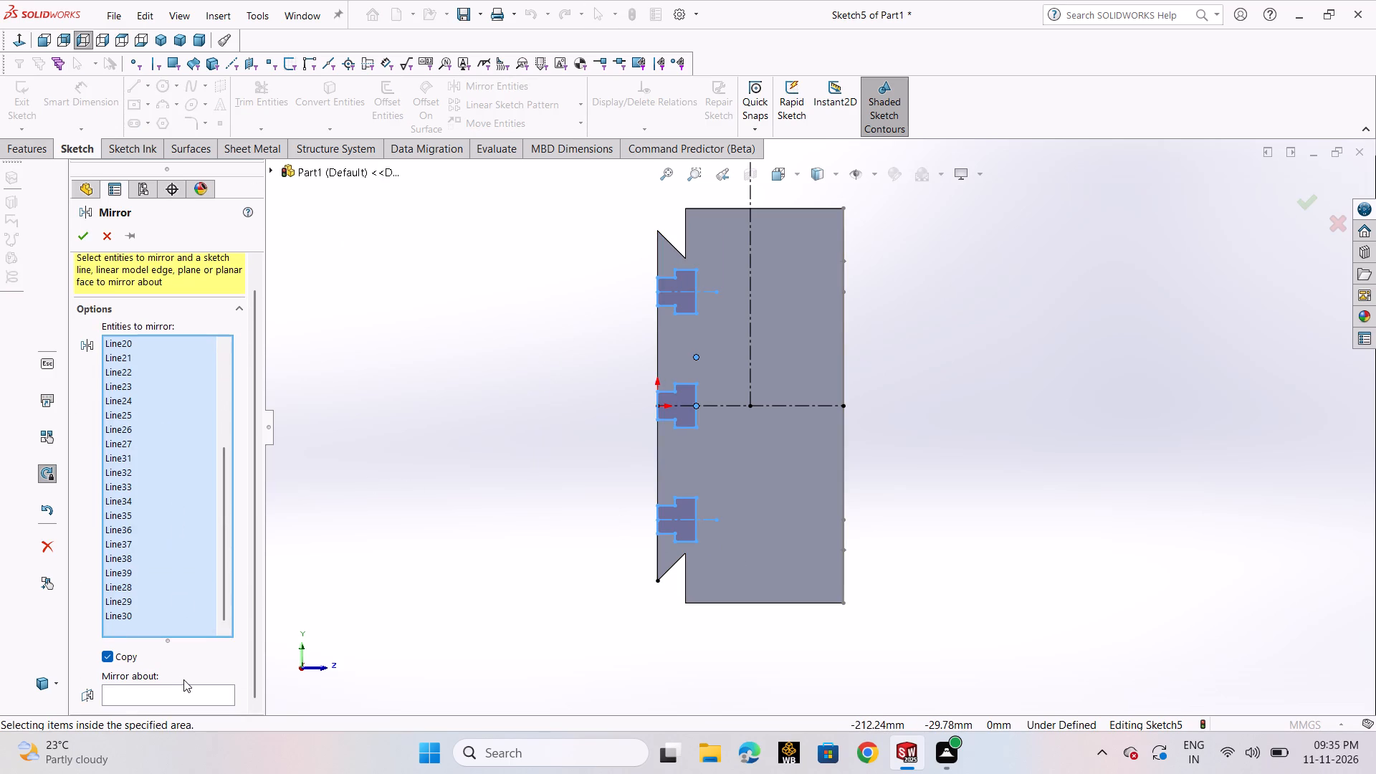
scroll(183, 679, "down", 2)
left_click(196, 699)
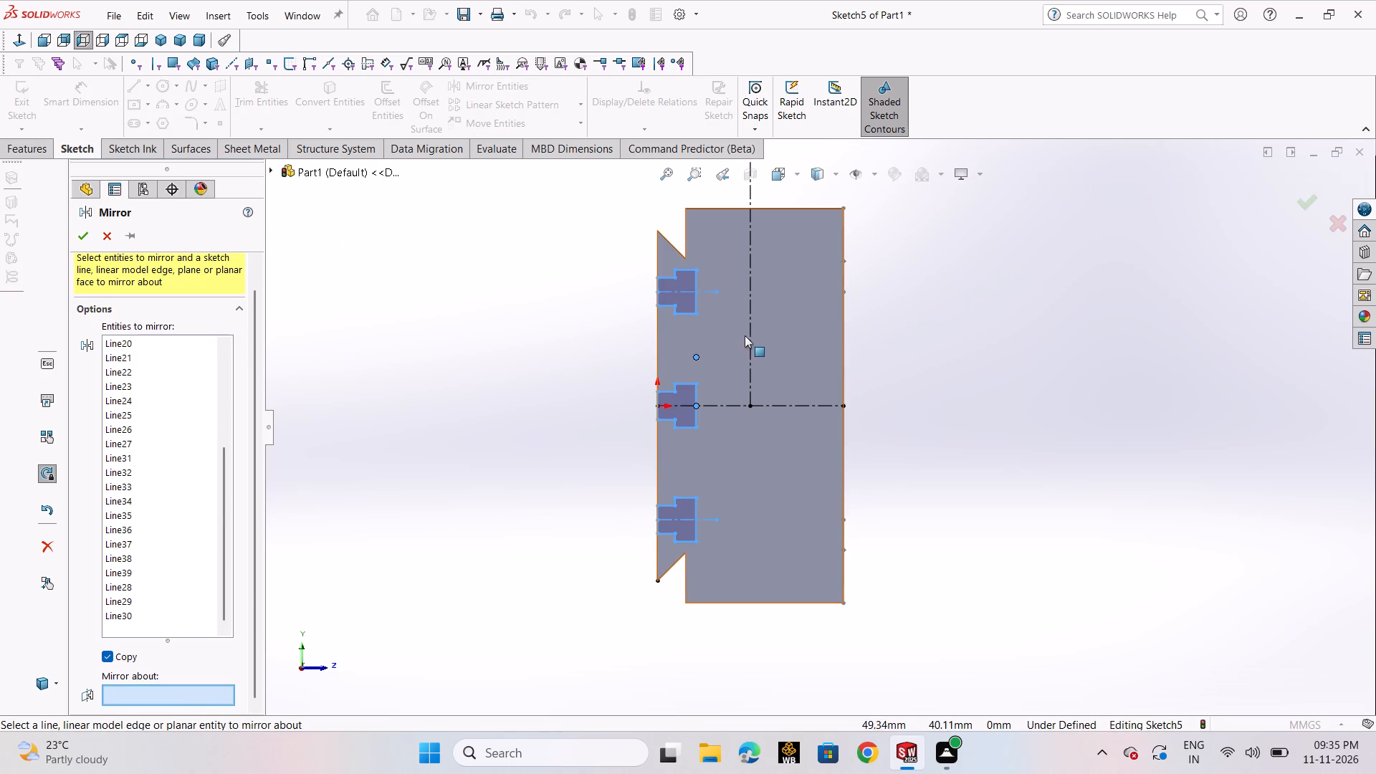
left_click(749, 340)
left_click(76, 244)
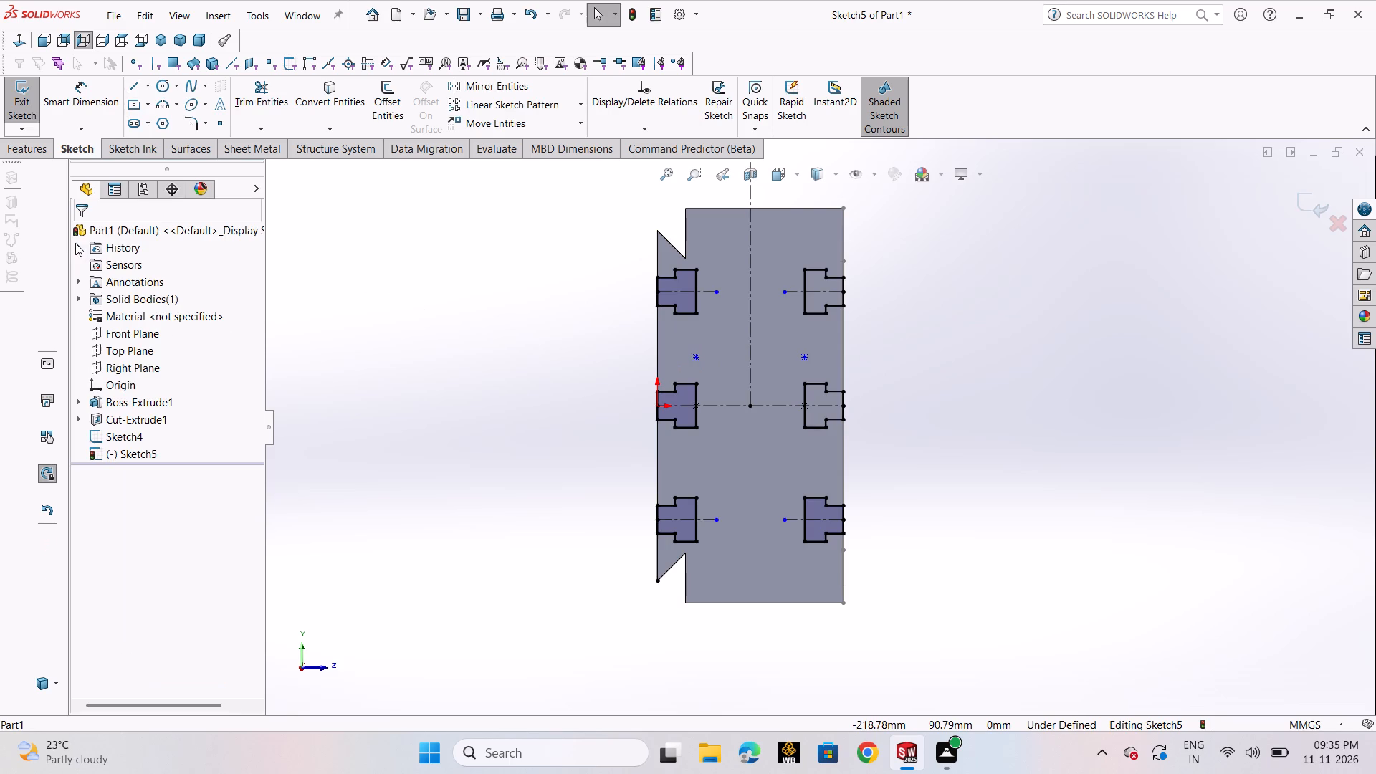
Delete the three original T-slot profiles on the dovetail side together with their associated dimensions.
left_click_drag(597, 229, 715, 575)
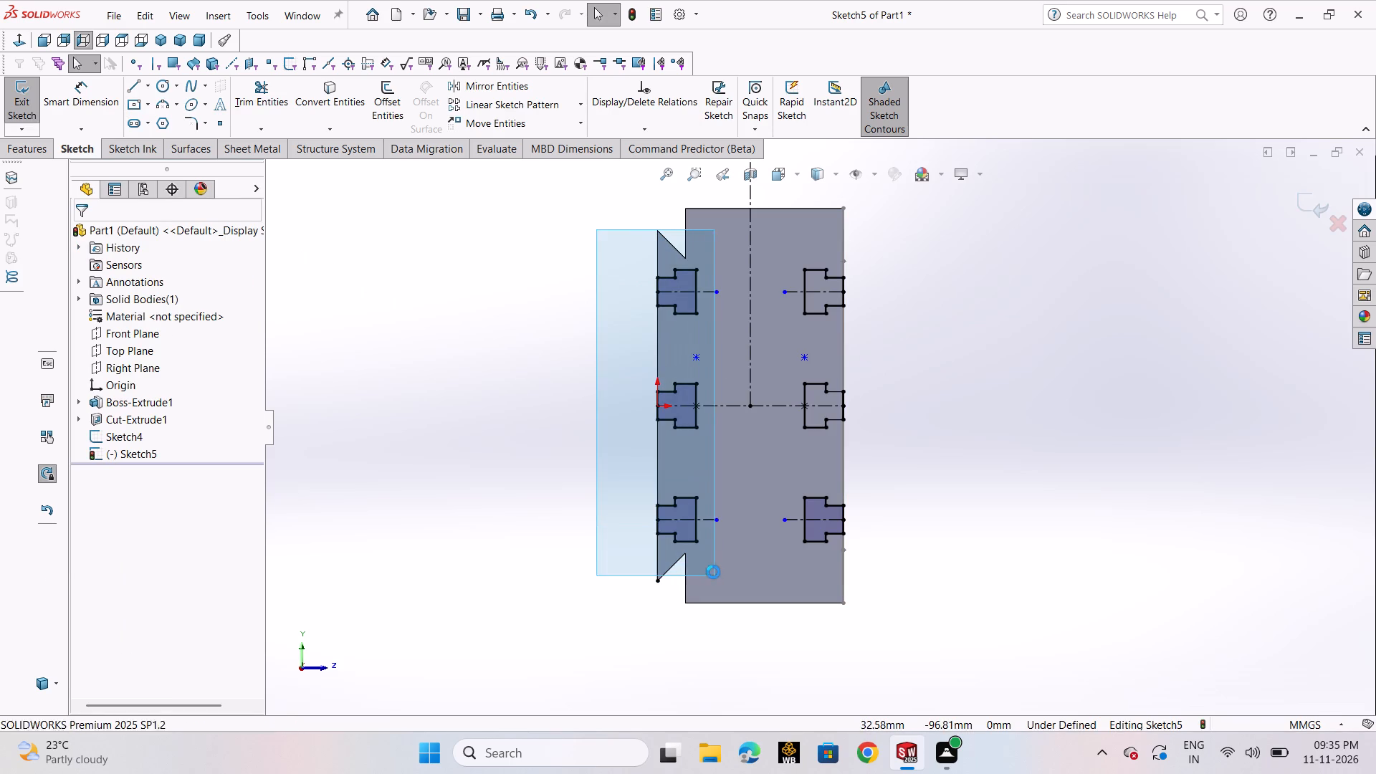
key("Delete")
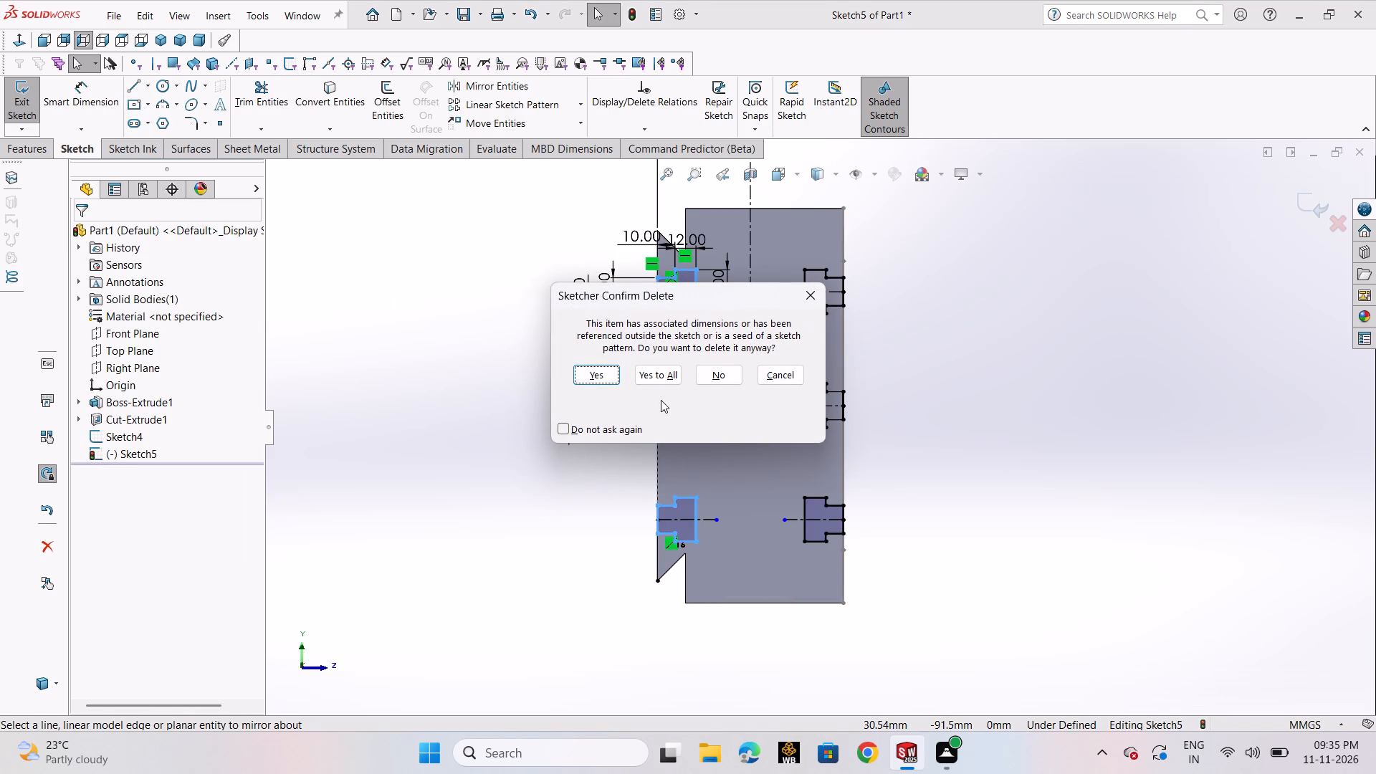
left_click(608, 379)
left_click(608, 379)
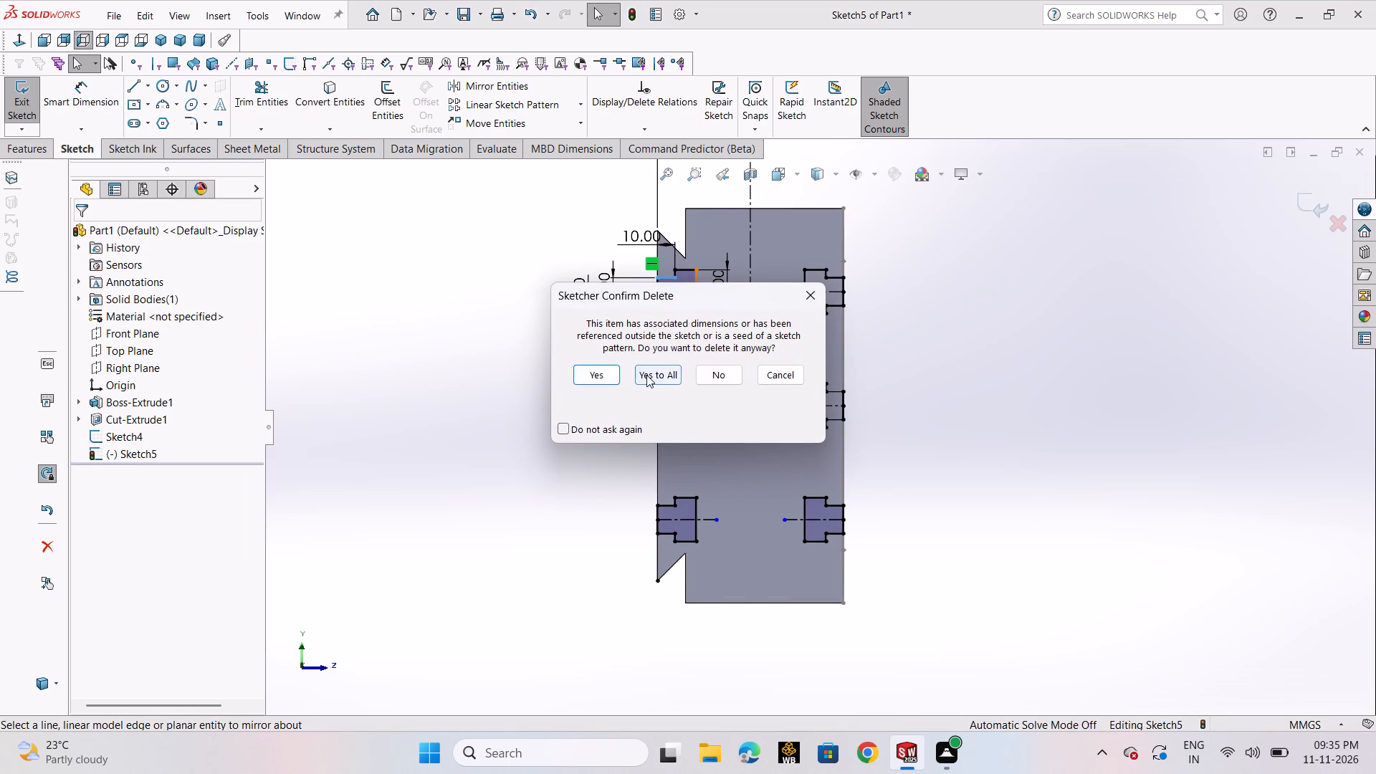
left_click(646, 375)
Delete the leftover lower and upper short horizontal centerlines and the edge line remnant on the dovetail side.
left_click_drag(618, 449, 718, 600)
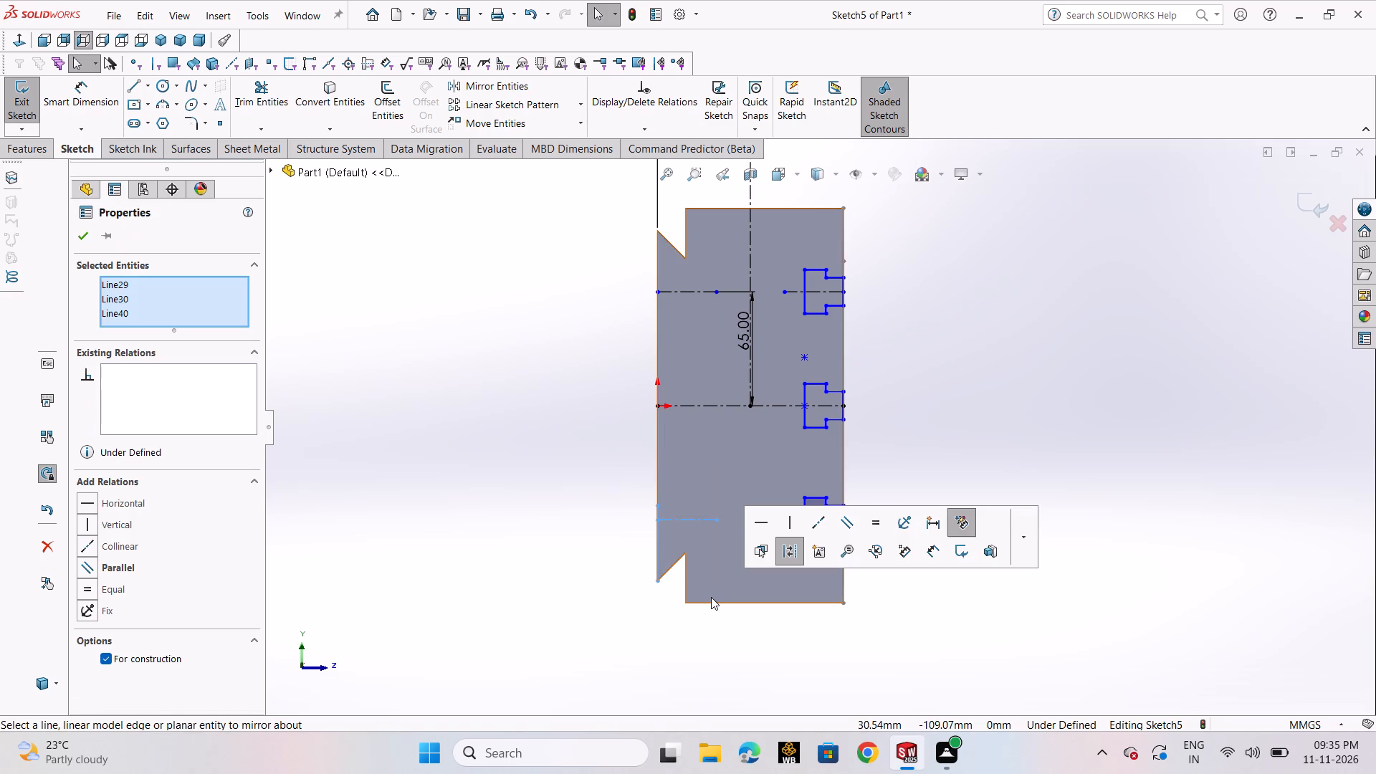
key("Delete")
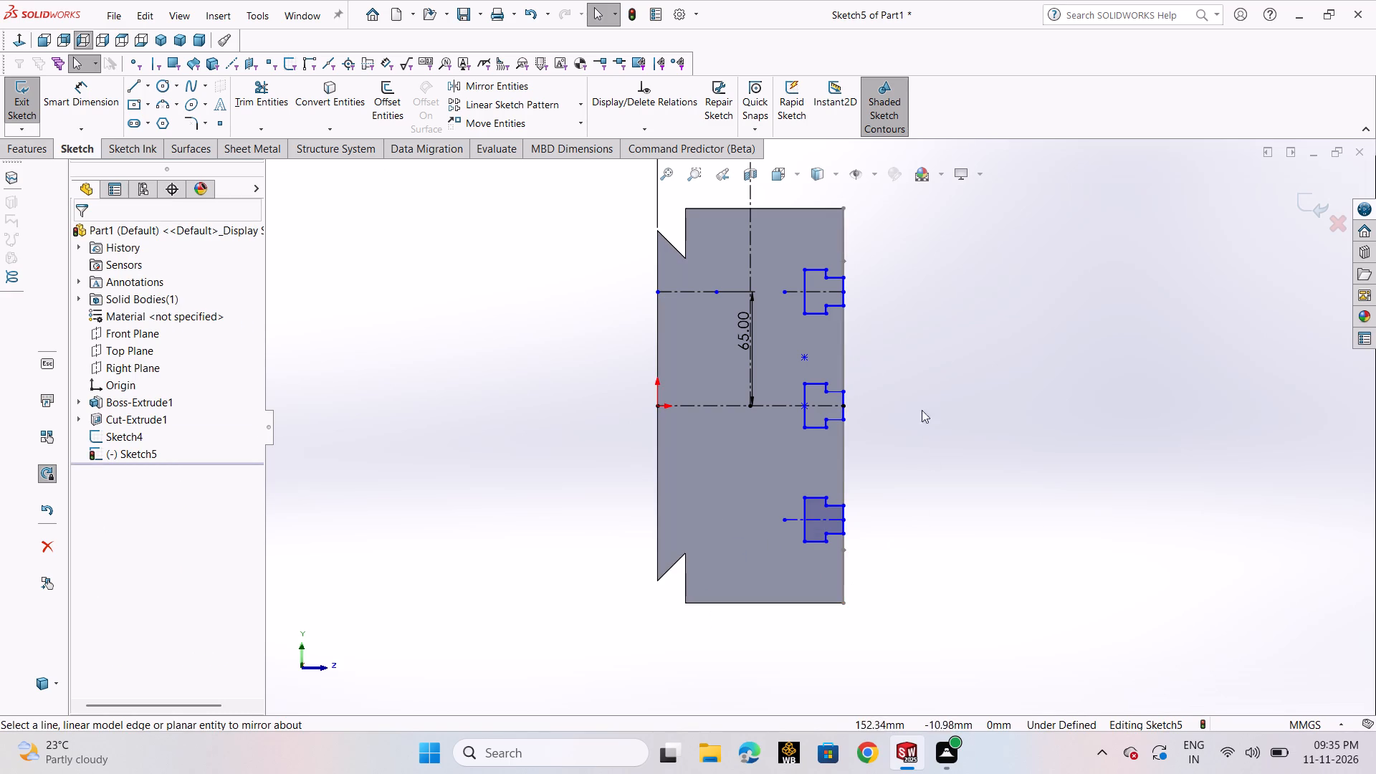
scroll(854, 369, "down", 2)
scroll(853, 369, "up", 2)
scroll(859, 553, "down", 1)
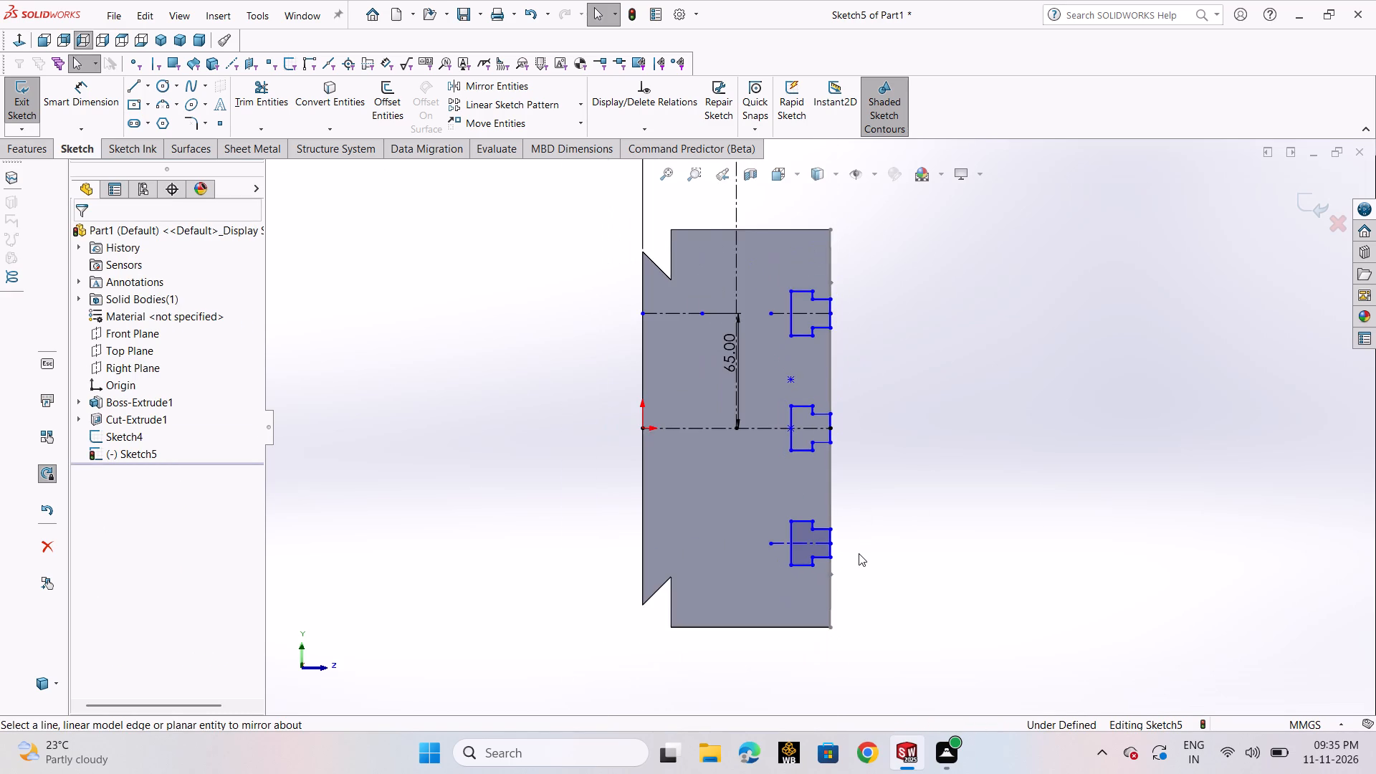
scroll(859, 553, "down", 1)
scroll(799, 448, "up", 3)
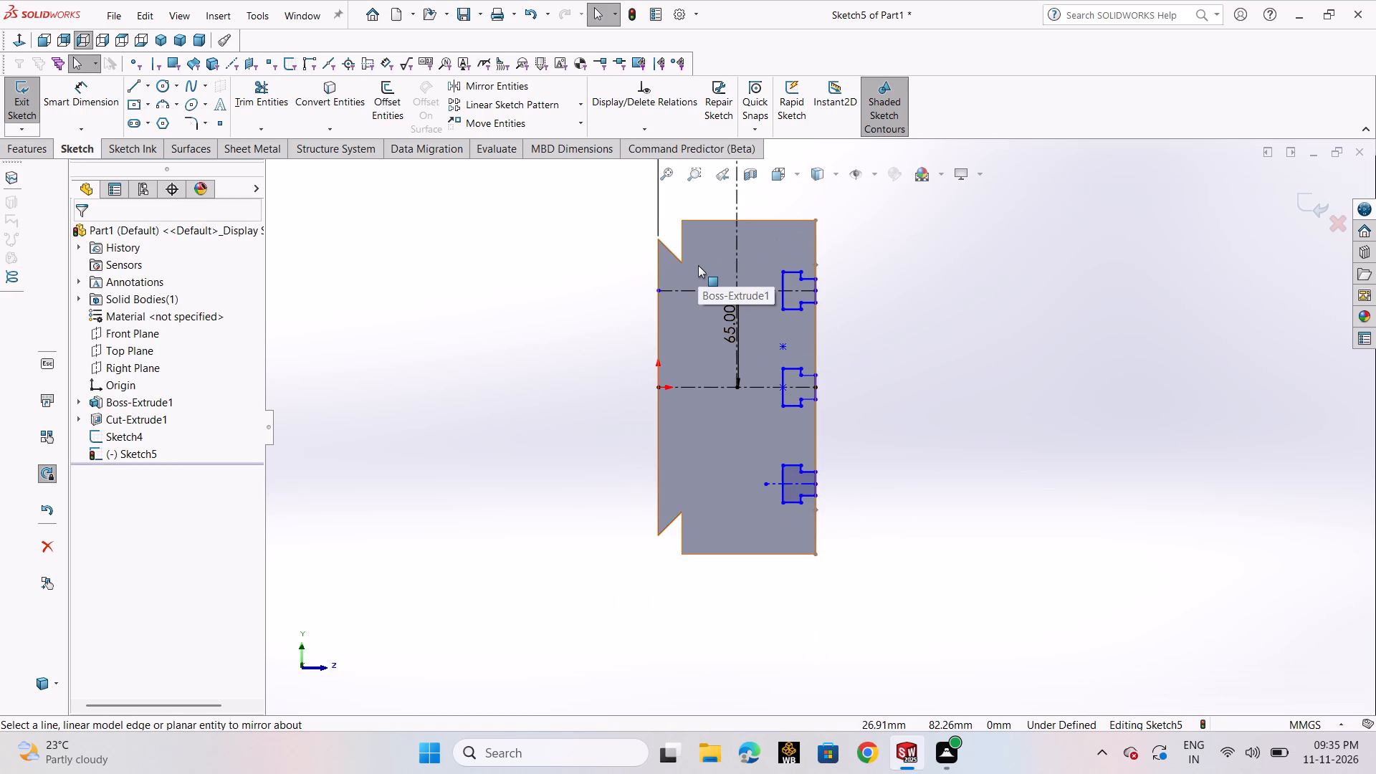
left_click_drag(698, 255, 711, 306)
left_click(703, 291)
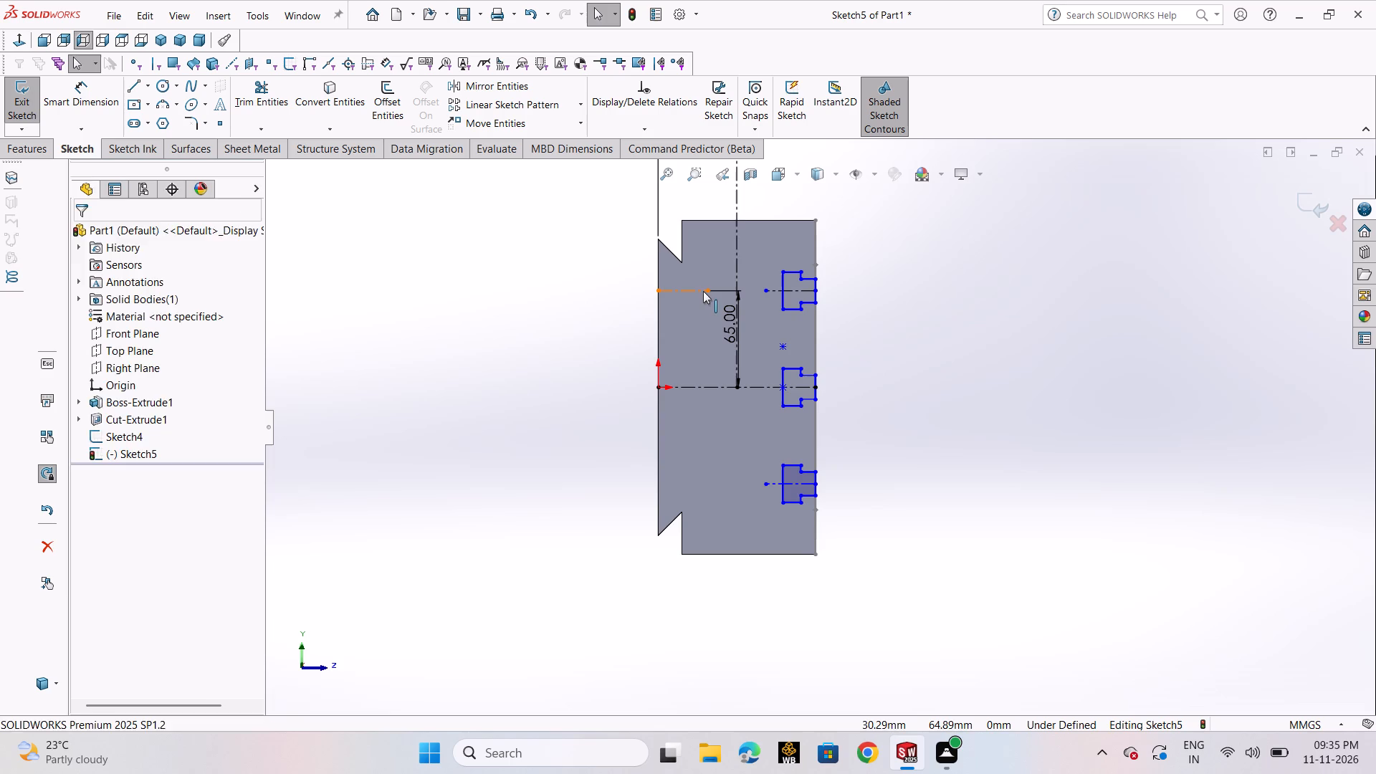
key("Delete")
left_click(611, 380)
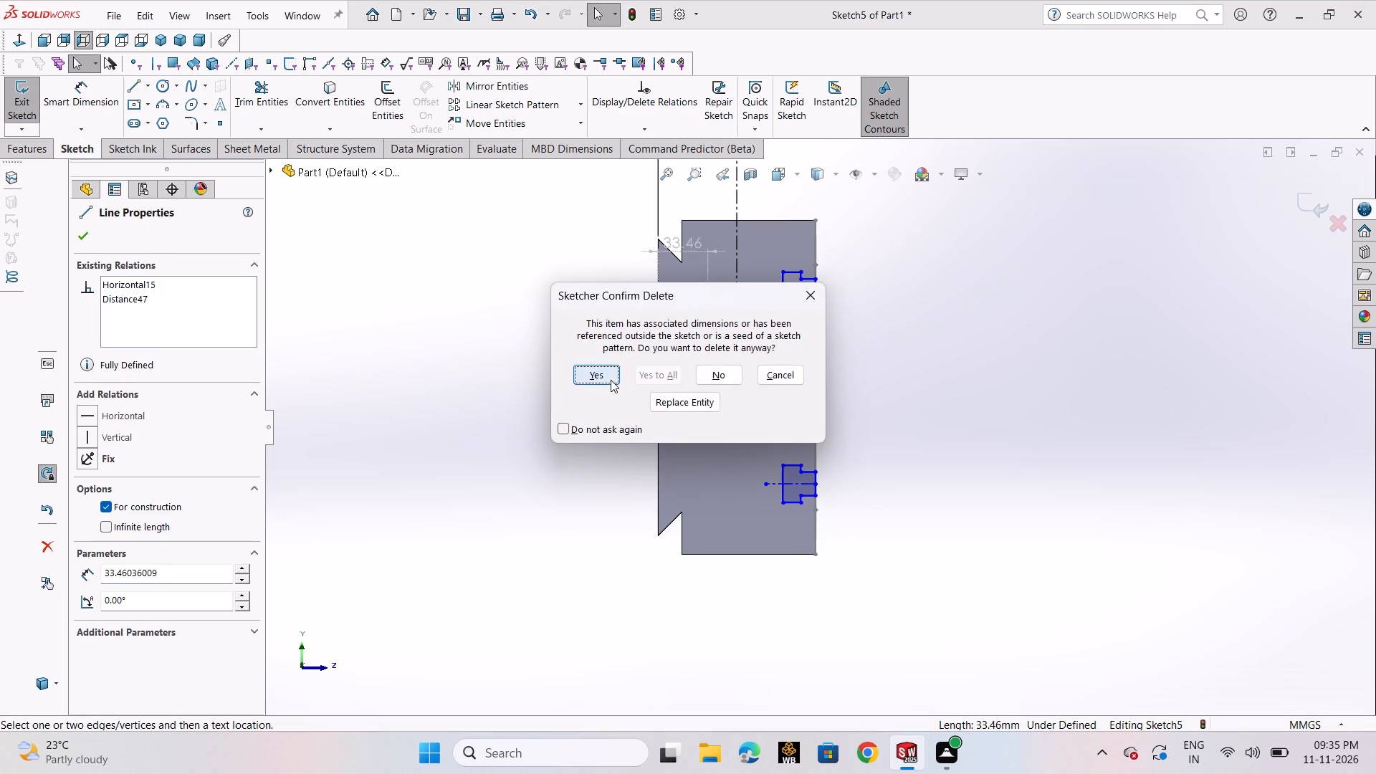
Examine the mirrored T-slot profiles along the block's side opposite the dovetails and close the sketch.
scroll(782, 369, "down", 4)
scroll(845, 441, "down", 2)
scroll(884, 477, "up", 1)
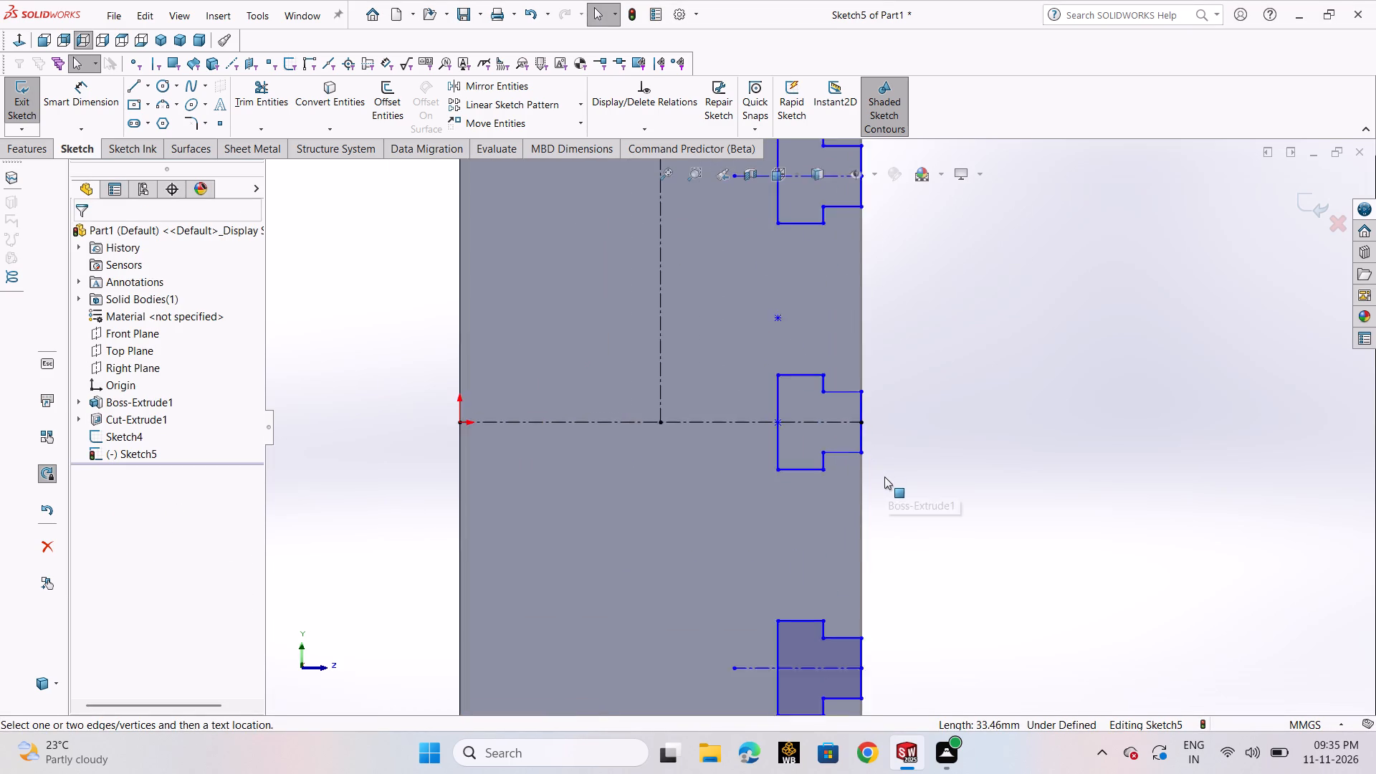
scroll(884, 477, "up", 4)
scroll(800, 522, "down", 5)
scroll(798, 438, "up", 3)
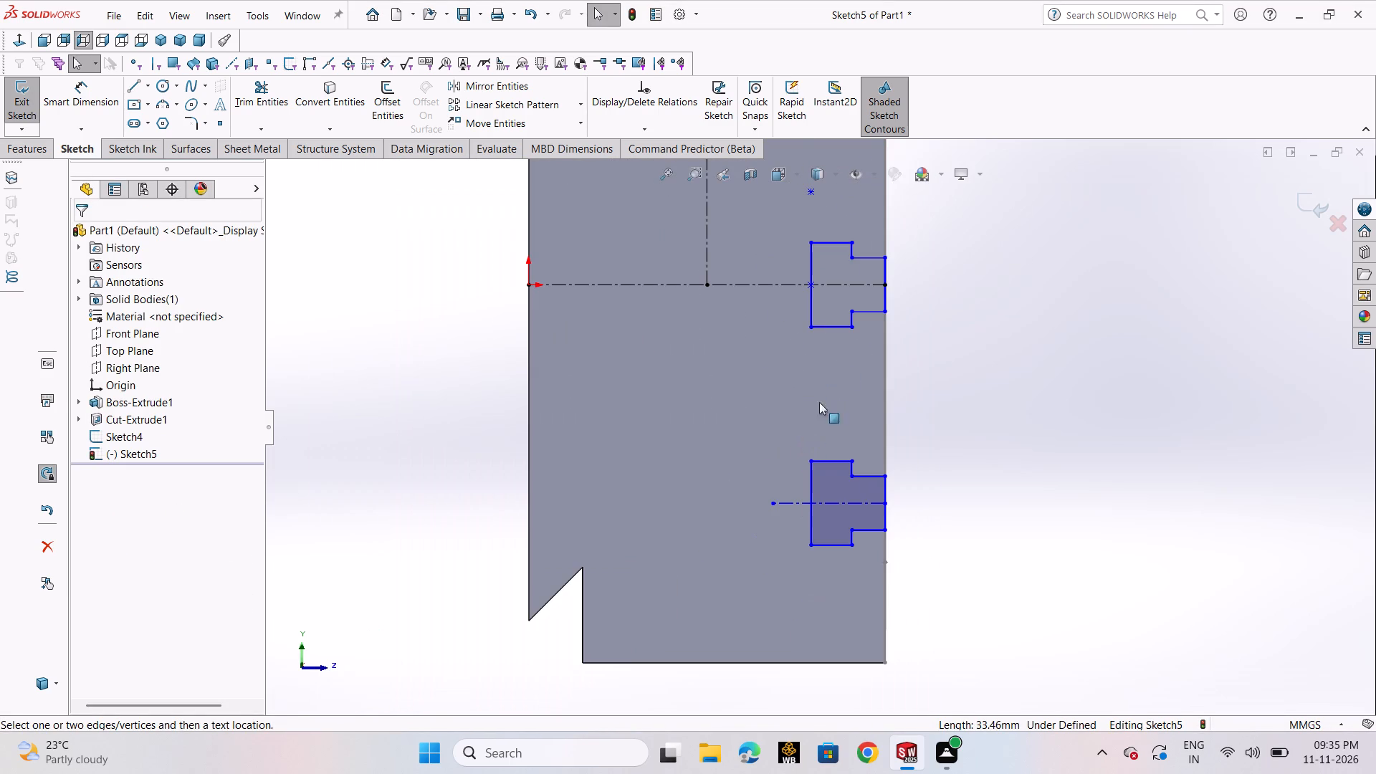
scroll(894, 288, "down", 1)
scroll(901, 287, "up", 6)
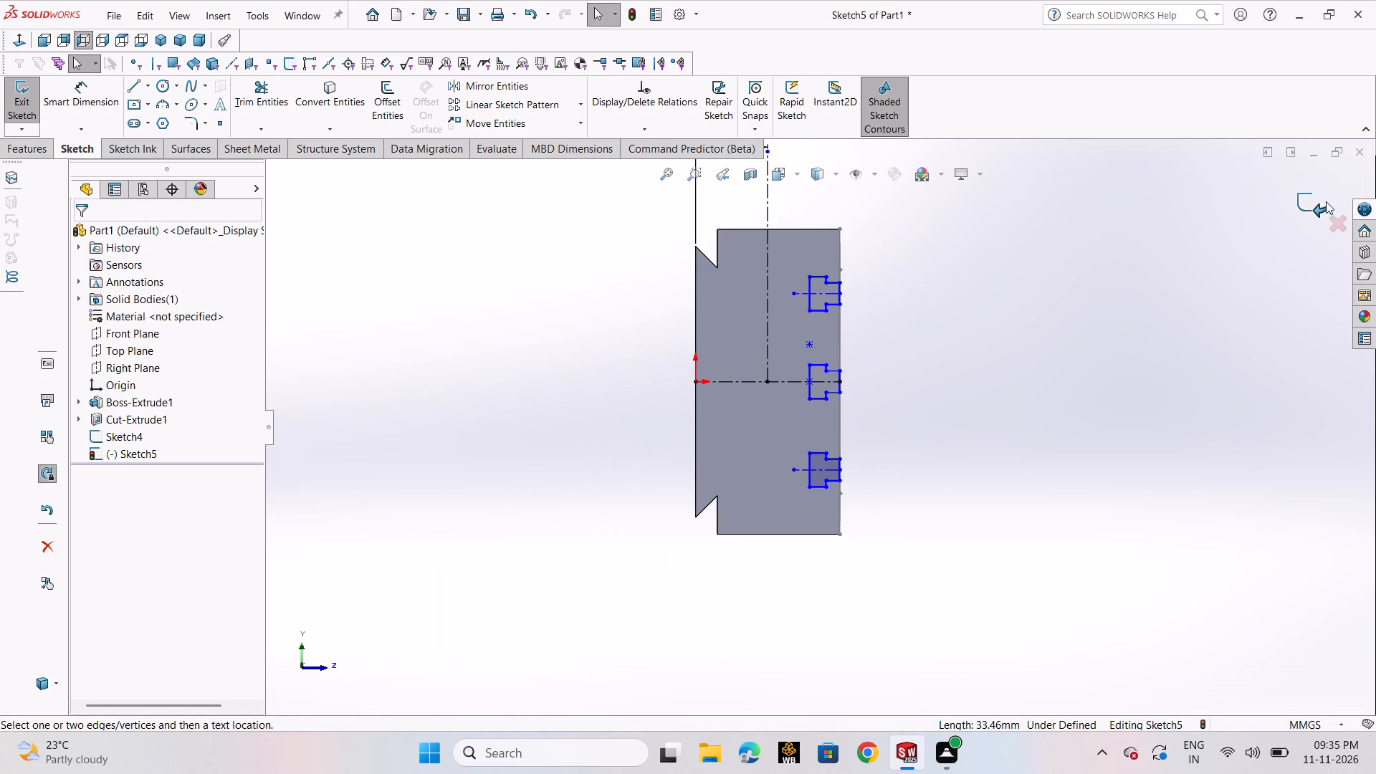
left_click(1316, 205)
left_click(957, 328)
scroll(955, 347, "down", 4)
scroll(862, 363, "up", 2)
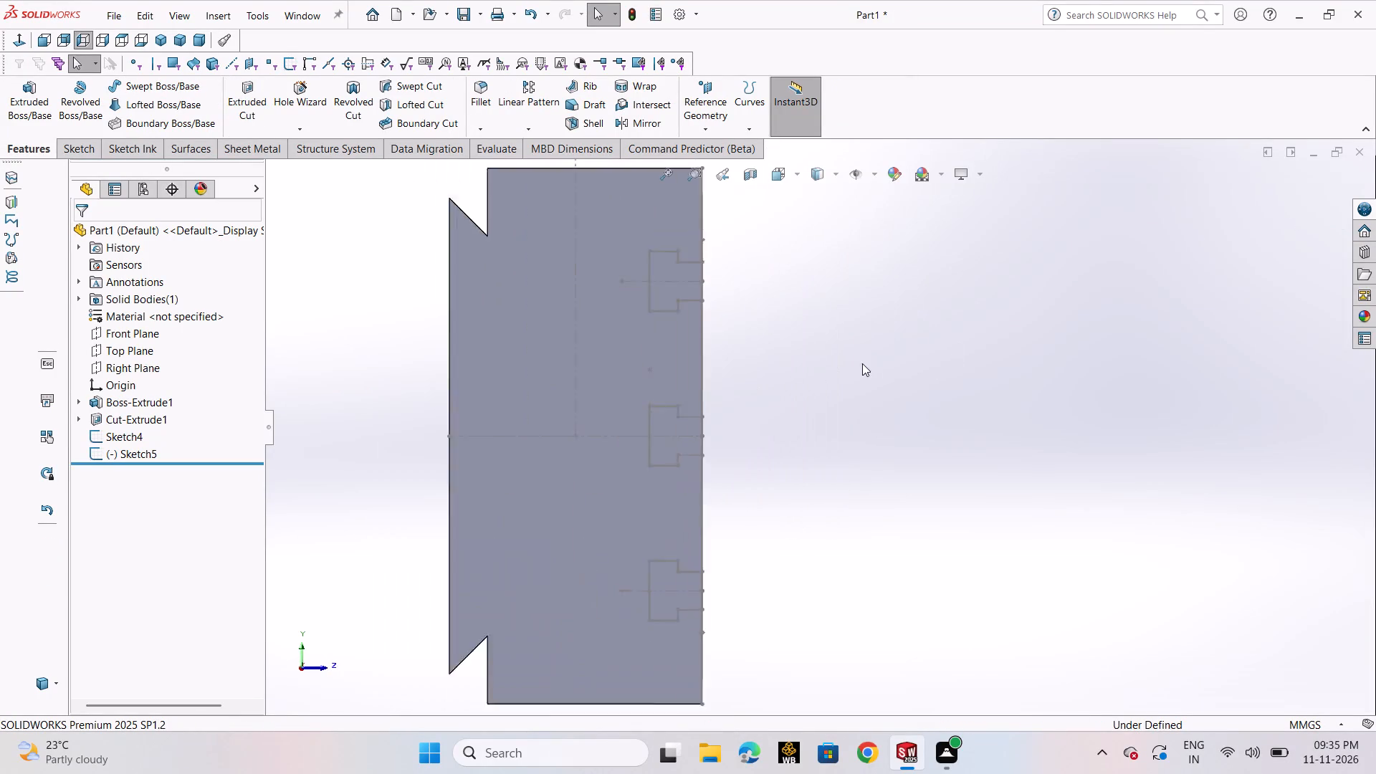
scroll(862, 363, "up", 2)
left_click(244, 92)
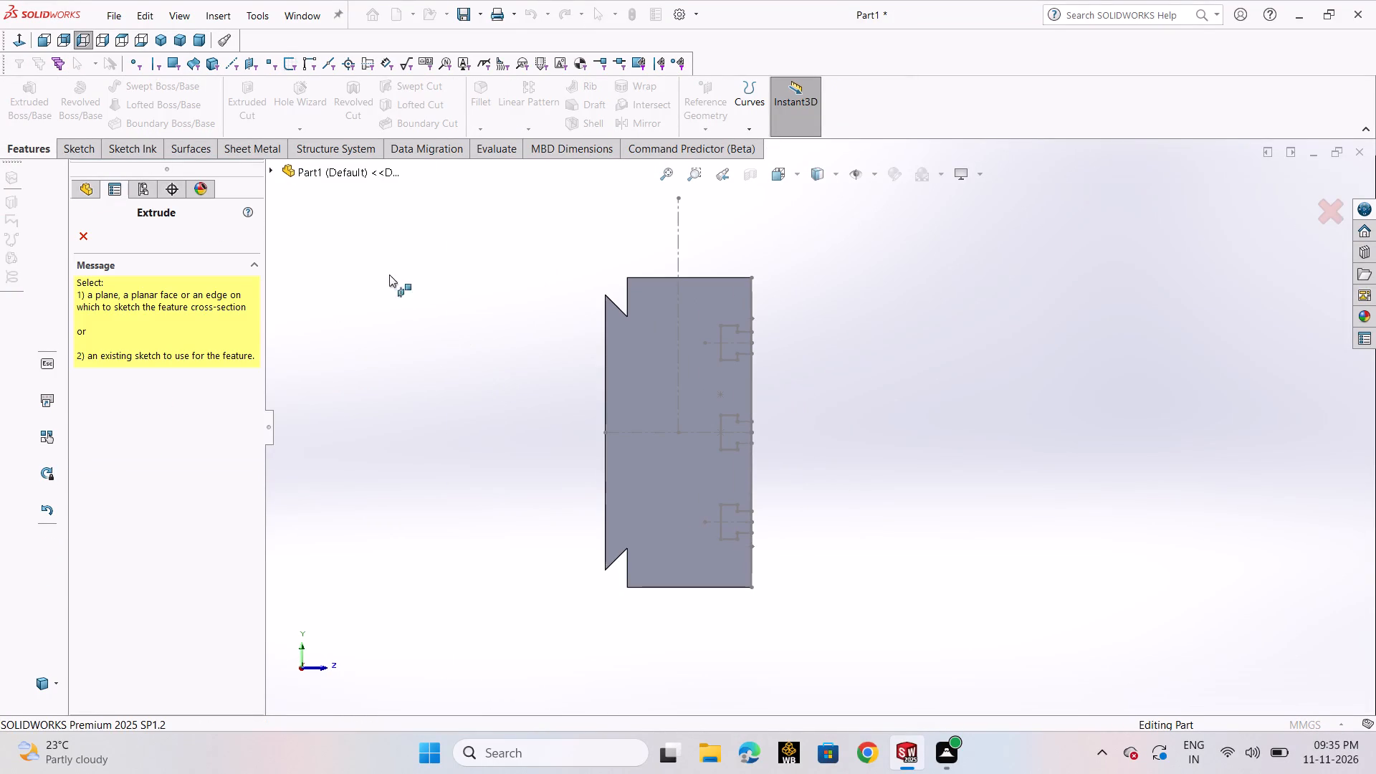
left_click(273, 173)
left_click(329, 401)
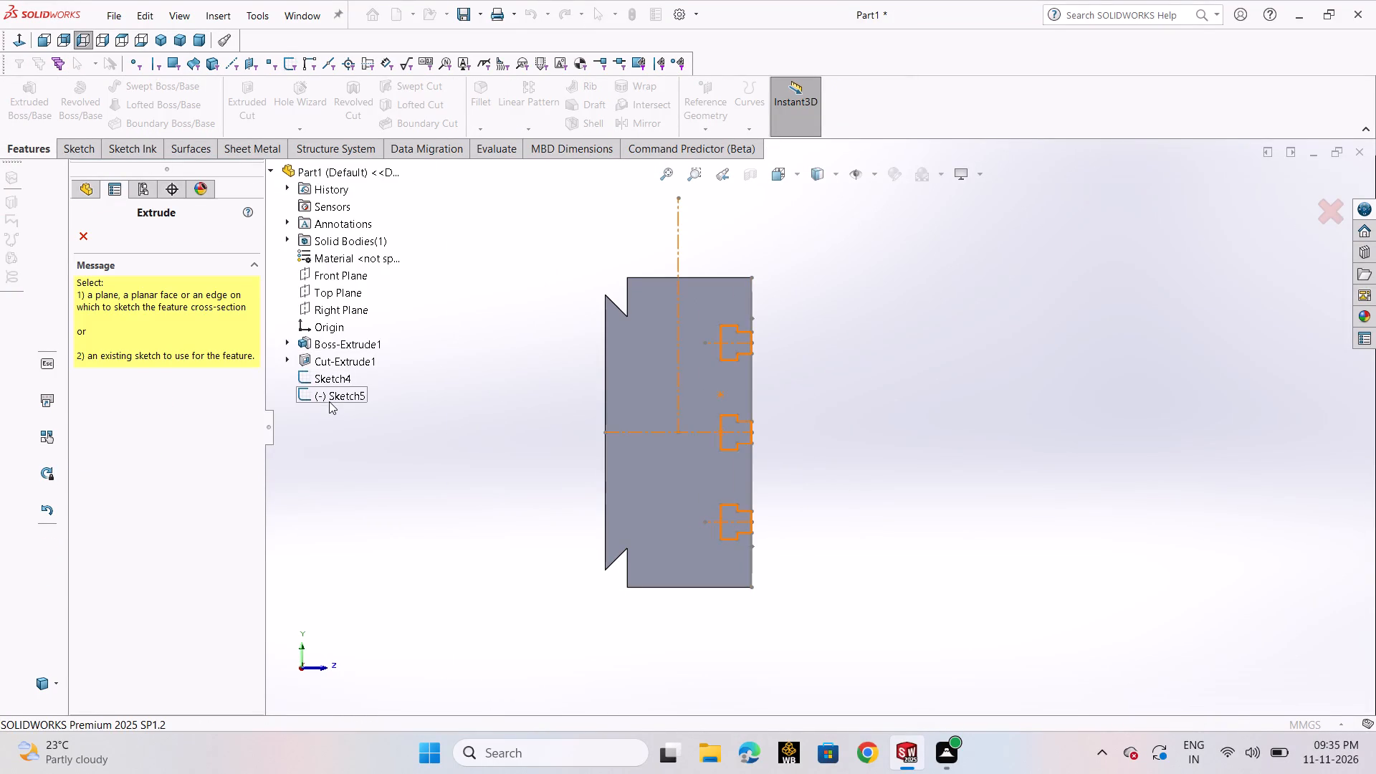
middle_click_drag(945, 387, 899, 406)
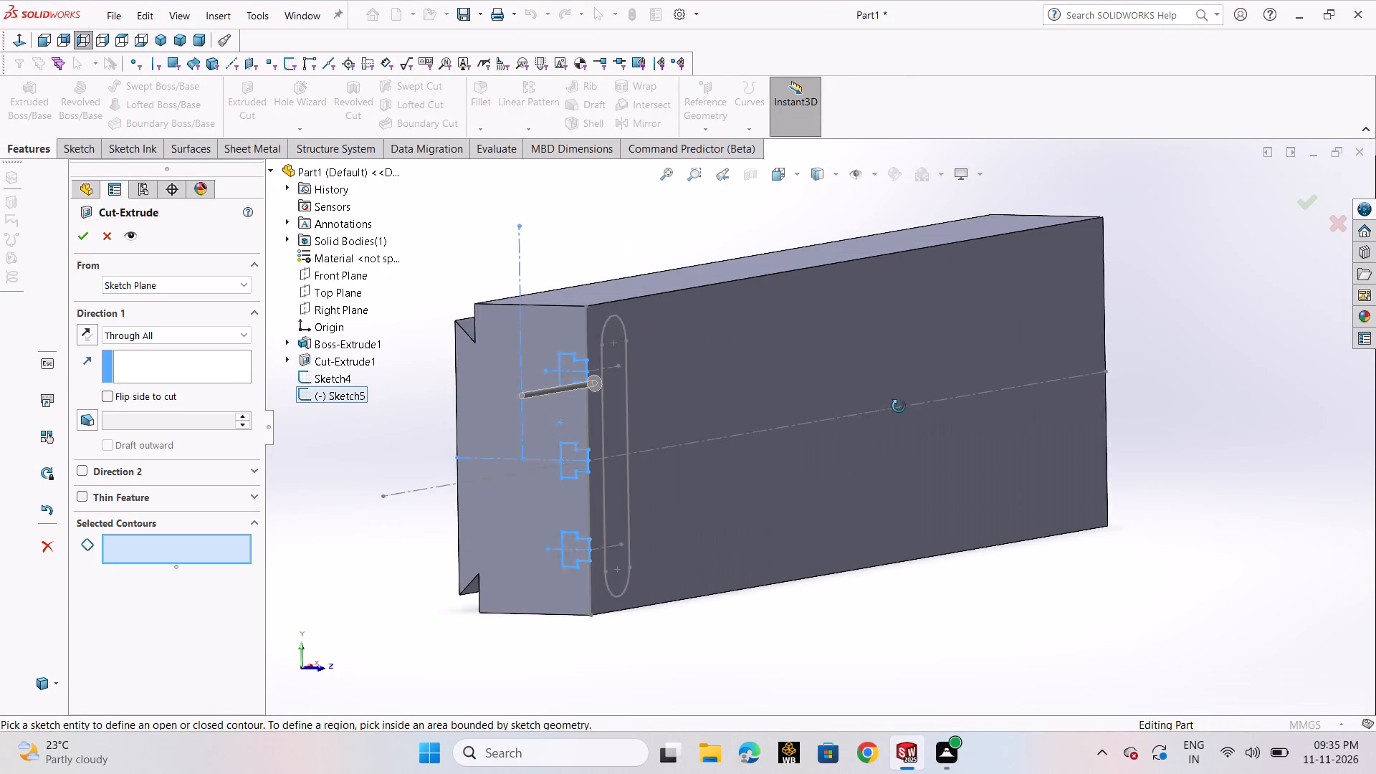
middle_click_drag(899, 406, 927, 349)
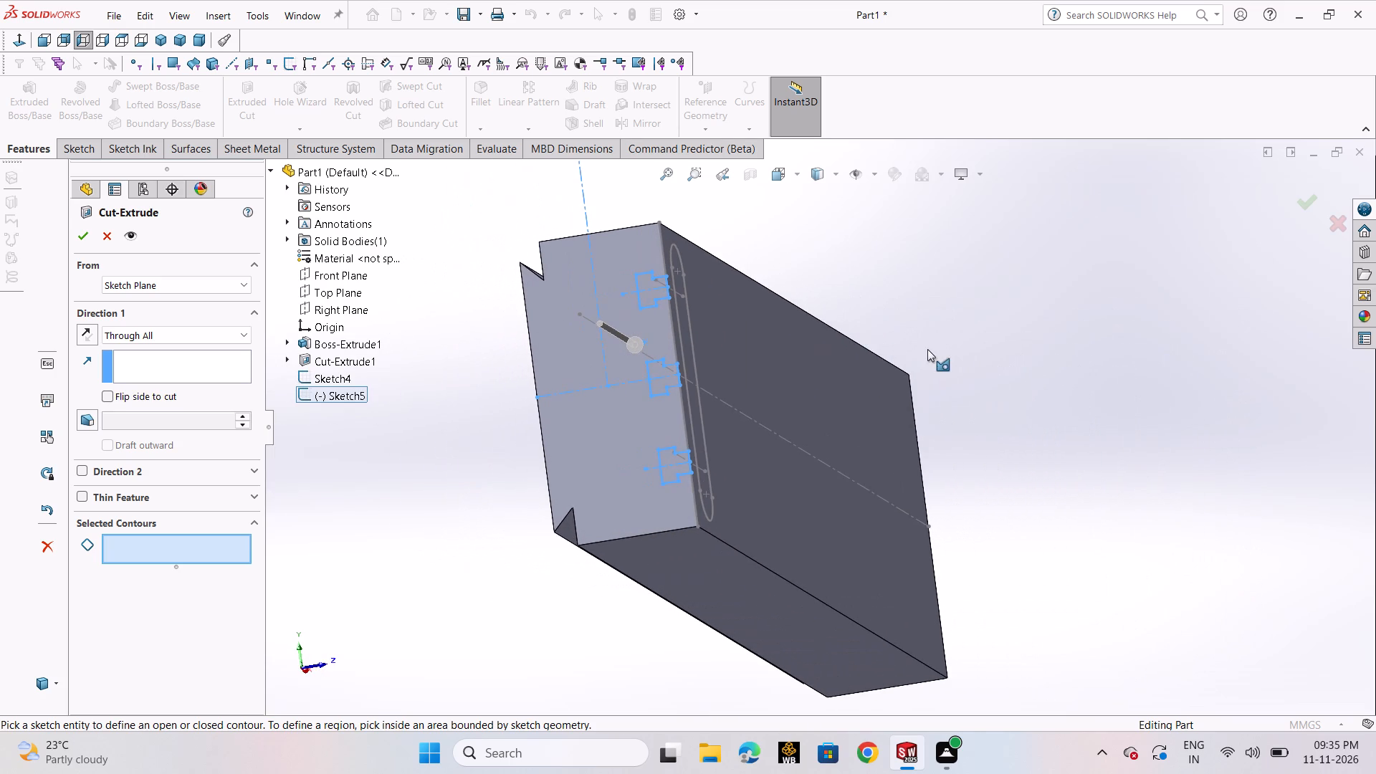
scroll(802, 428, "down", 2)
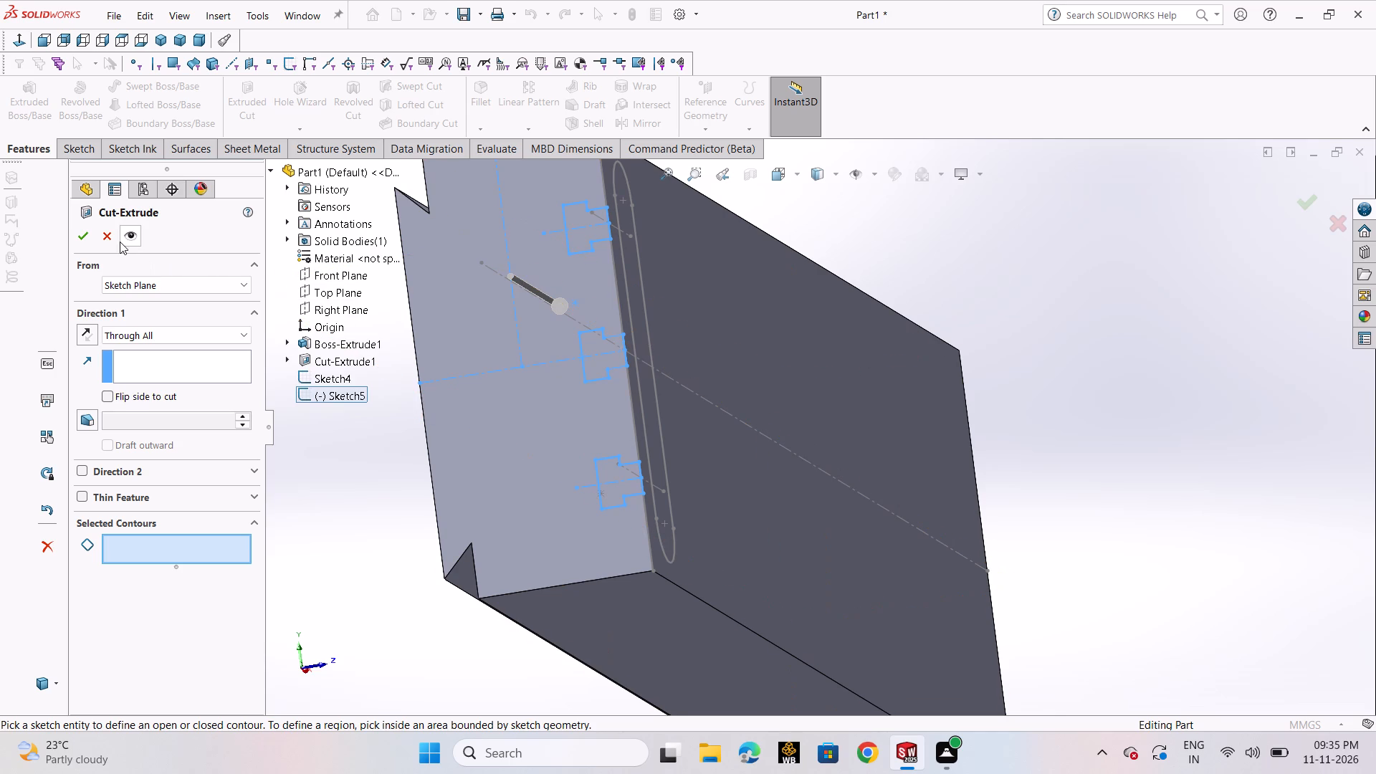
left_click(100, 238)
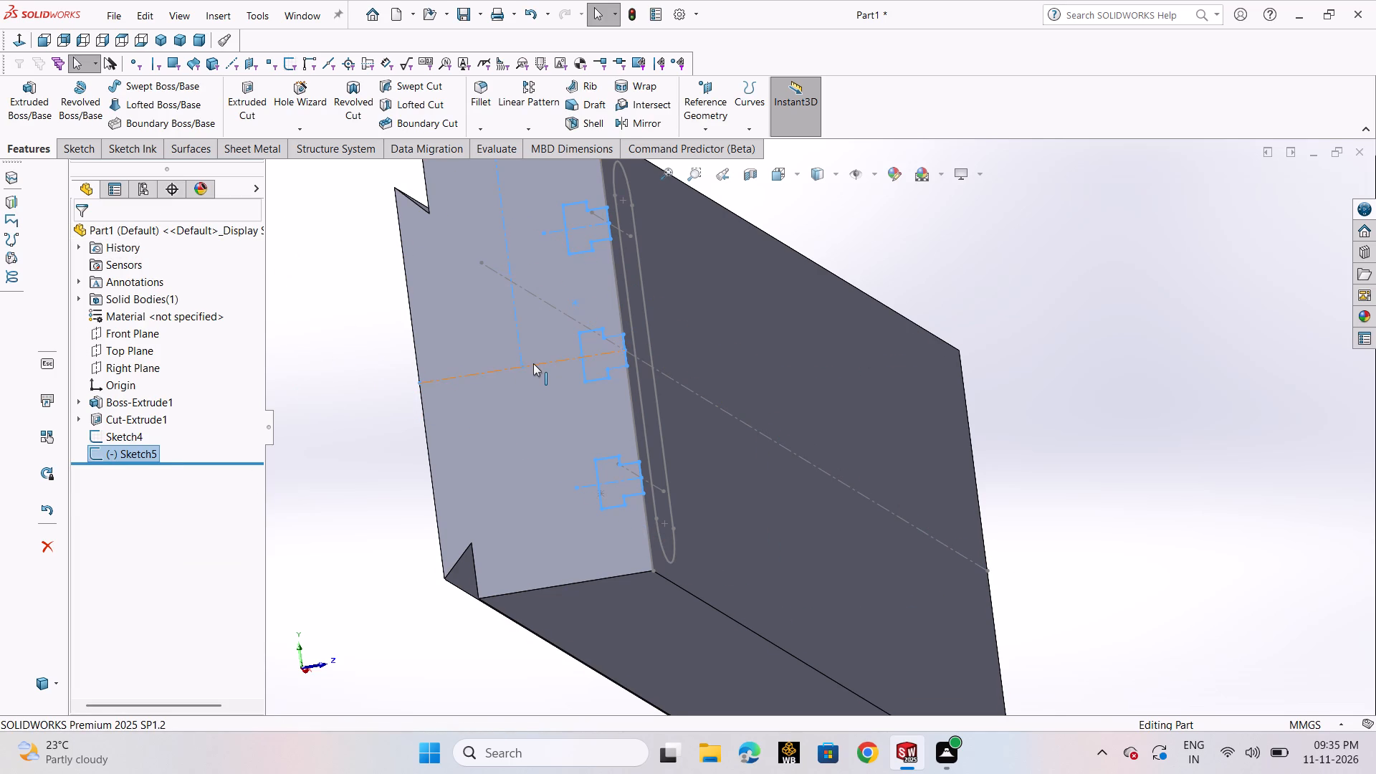
Reopen the T-slot sketch and delete all its geometry, including the mirrored T-slots, the centerlines and the 53 mm dimension.
double_click(533, 363)
scroll(903, 417, "up", 3)
left_click_drag(684, 239, 831, 390)
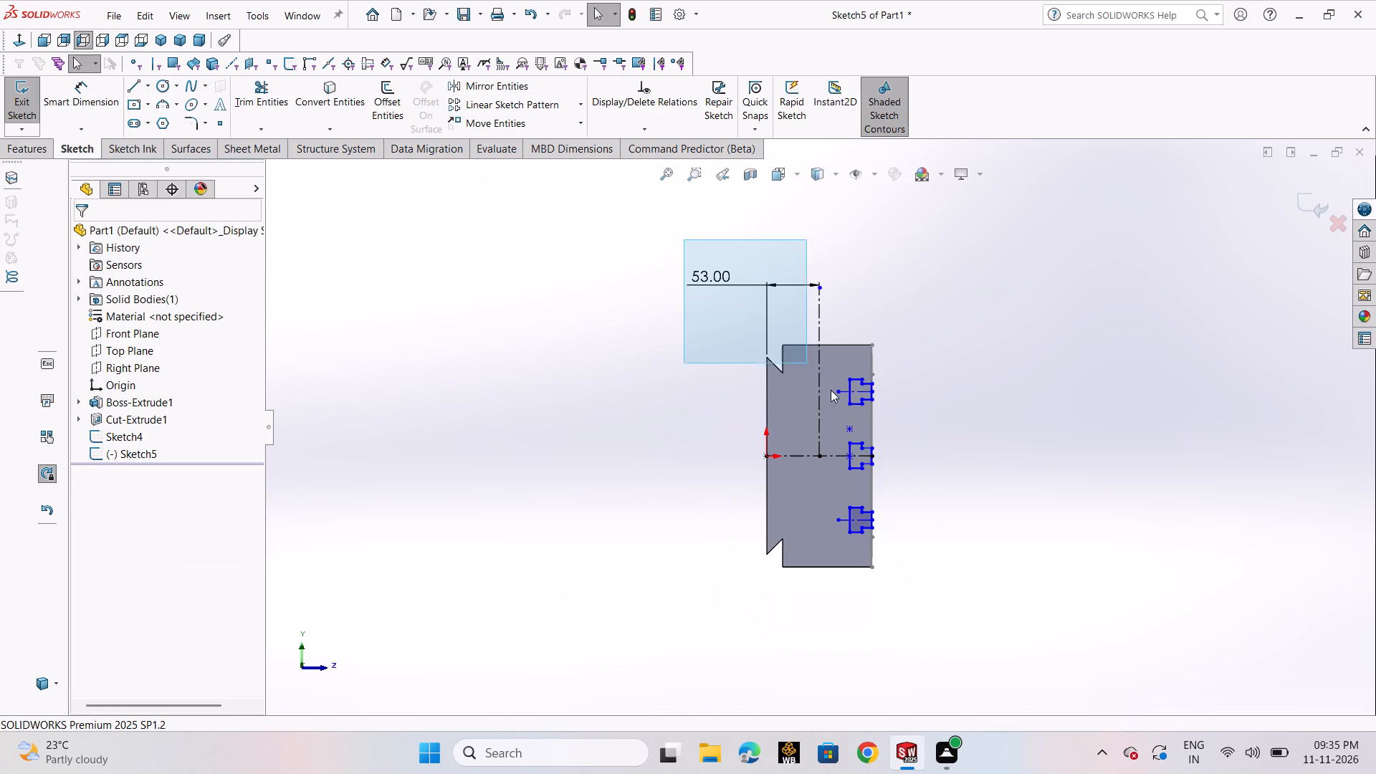
left_click_drag(831, 390, 946, 591)
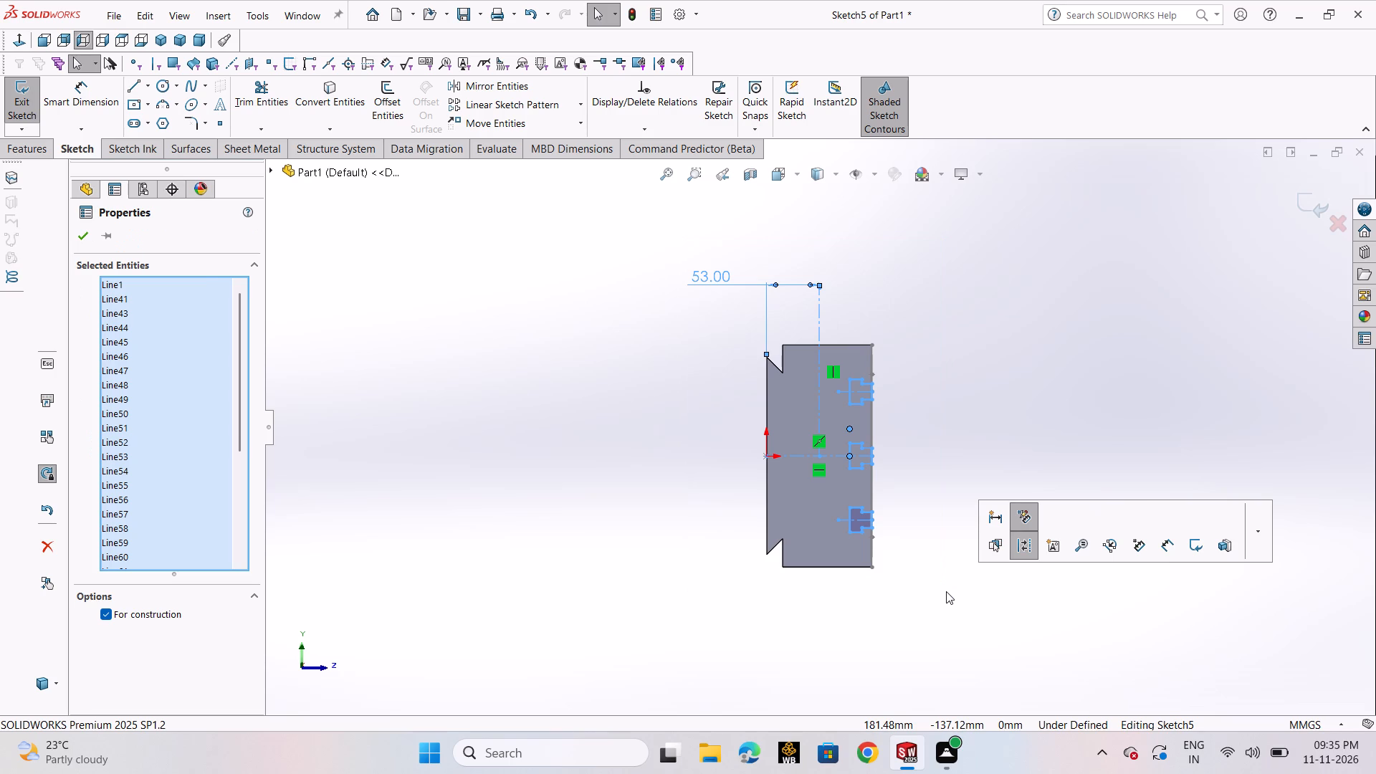
key("Delete")
left_click(925, 449)
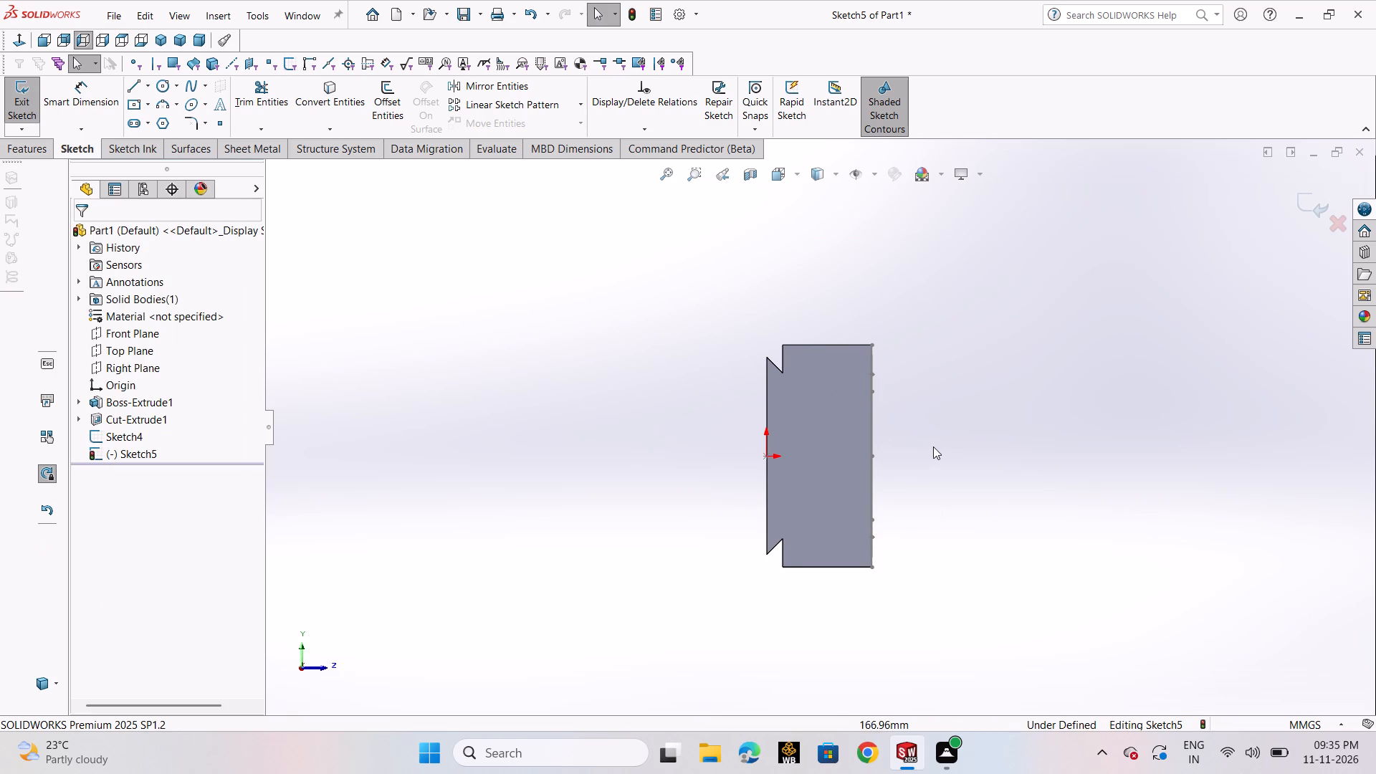
middle_click_drag(934, 446, 889, 438)
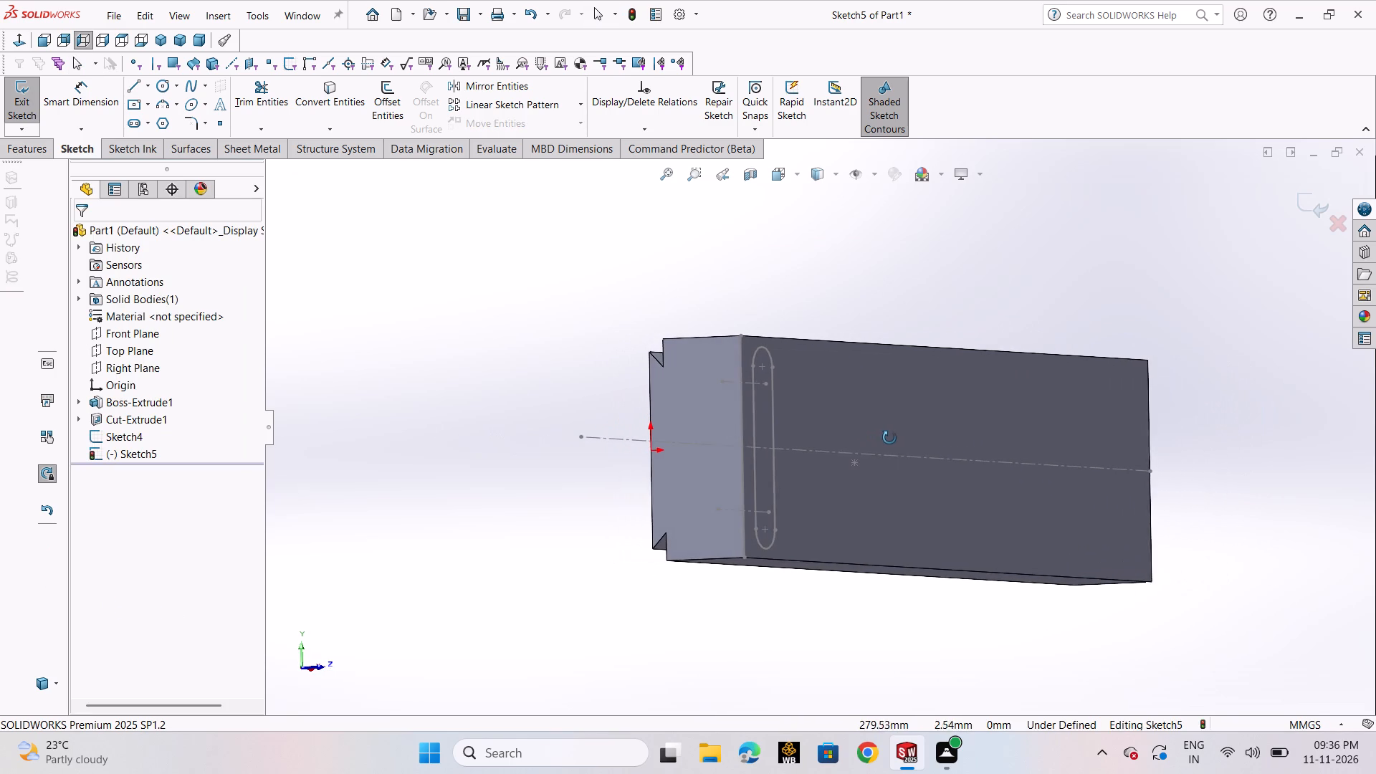
Close the emptied T-slot sketch.
middle_click_drag(889, 438, 892, 438)
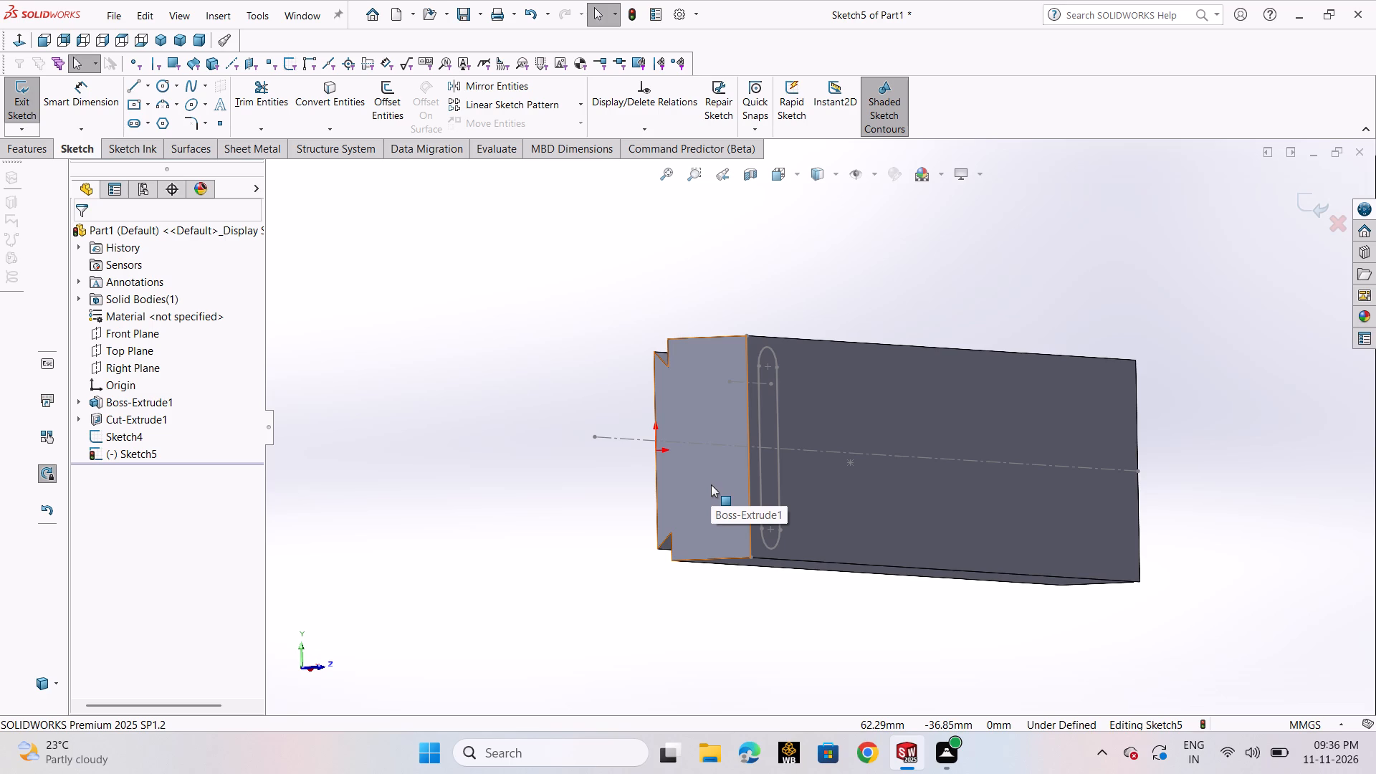
left_click(714, 416)
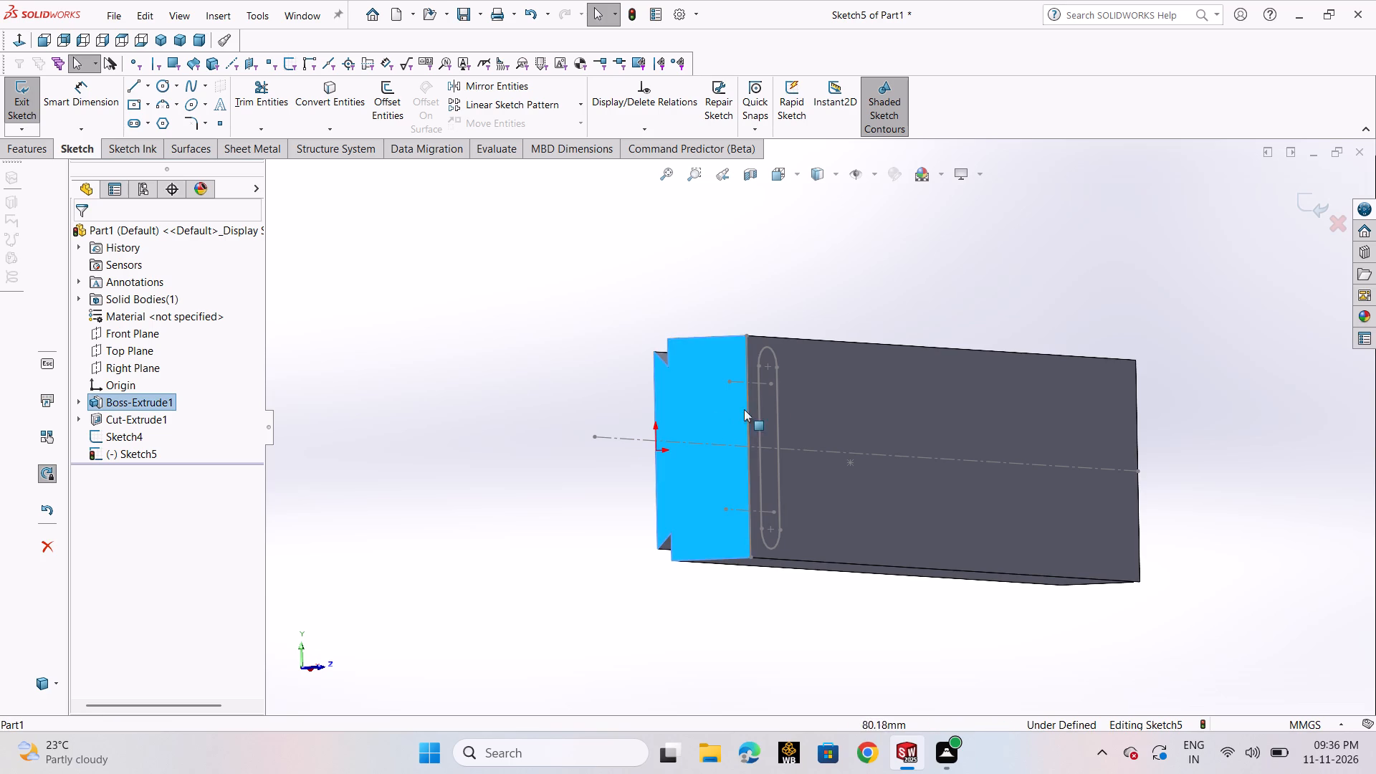
left_click(1299, 205)
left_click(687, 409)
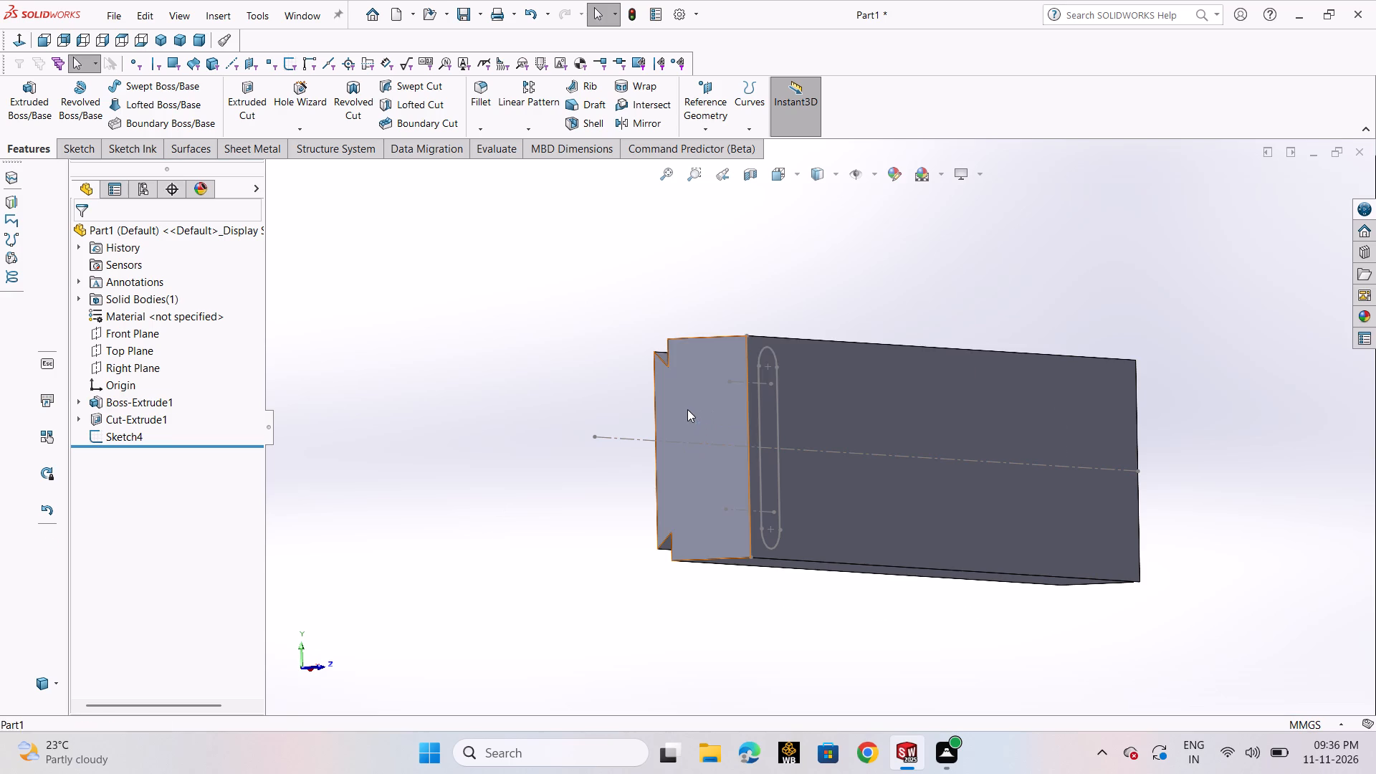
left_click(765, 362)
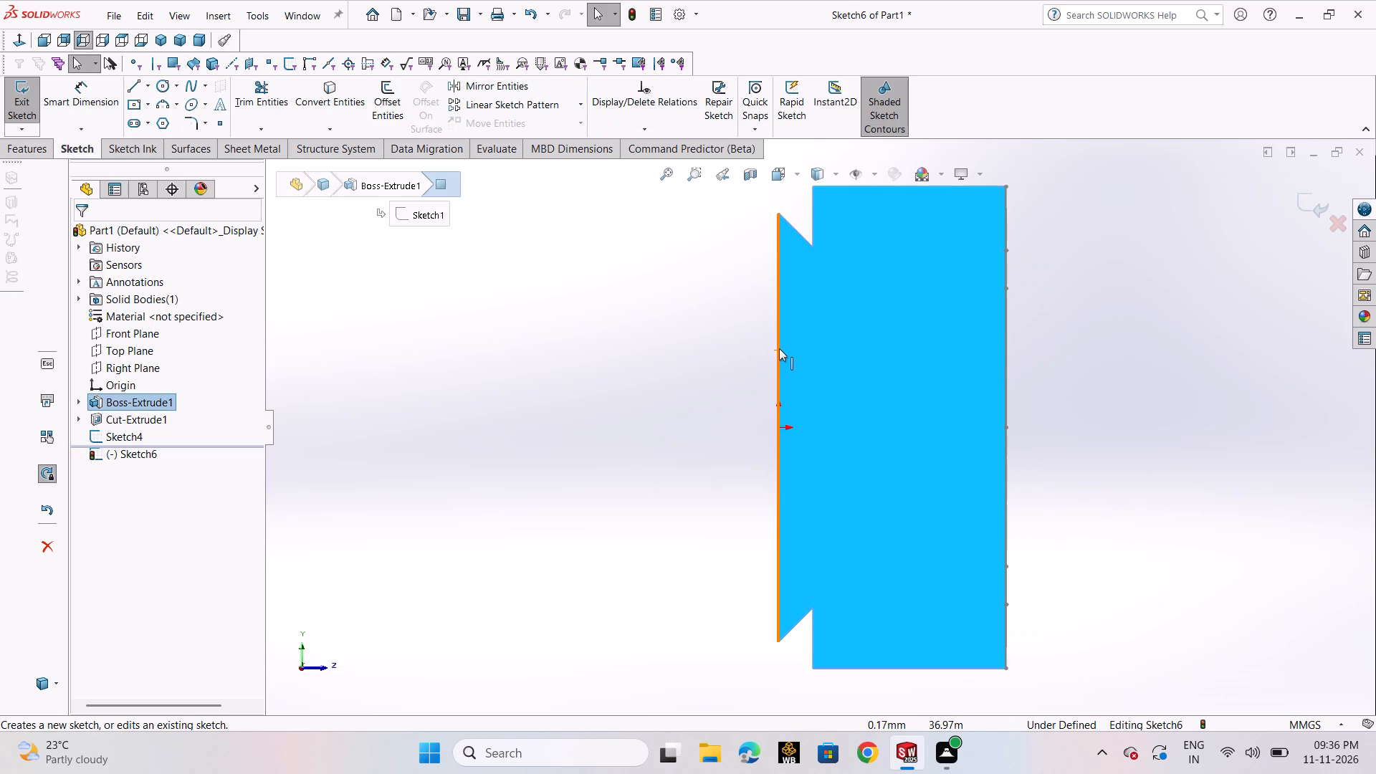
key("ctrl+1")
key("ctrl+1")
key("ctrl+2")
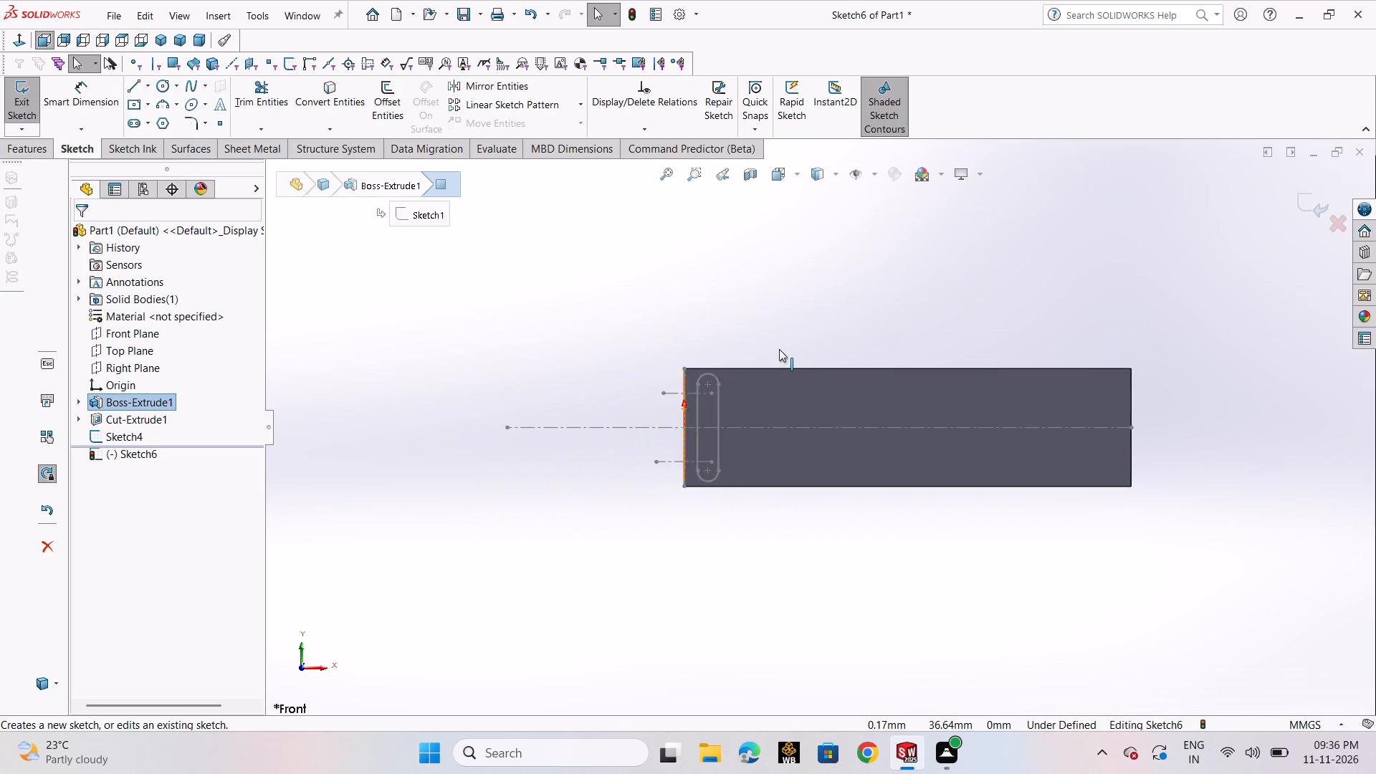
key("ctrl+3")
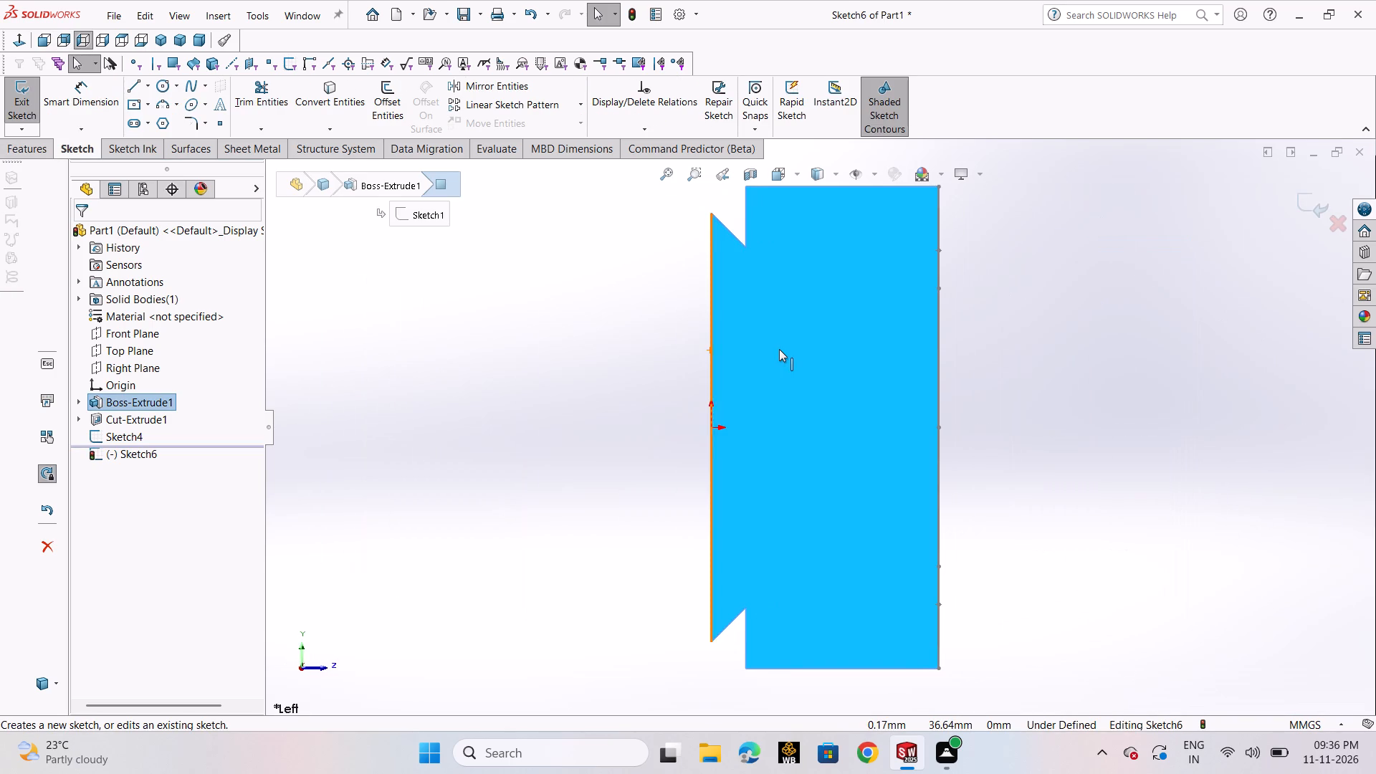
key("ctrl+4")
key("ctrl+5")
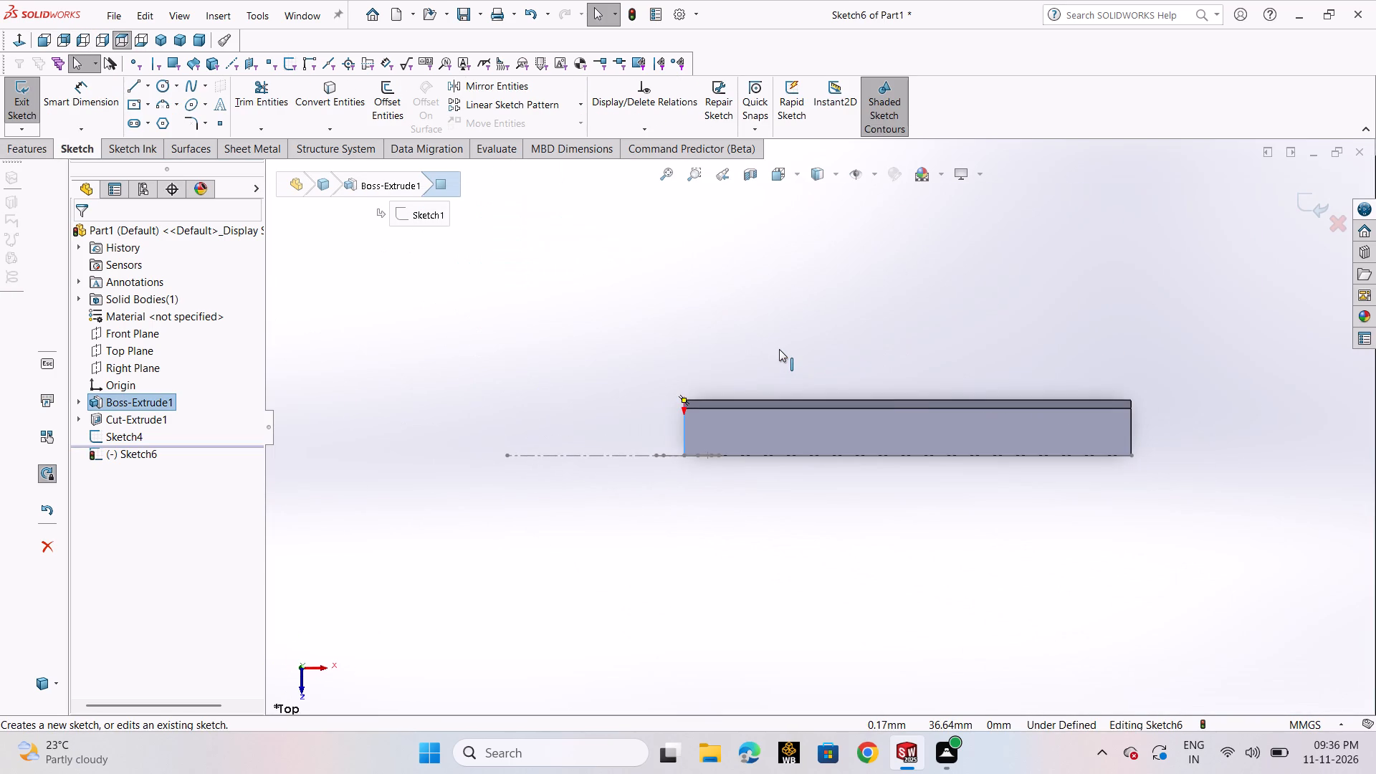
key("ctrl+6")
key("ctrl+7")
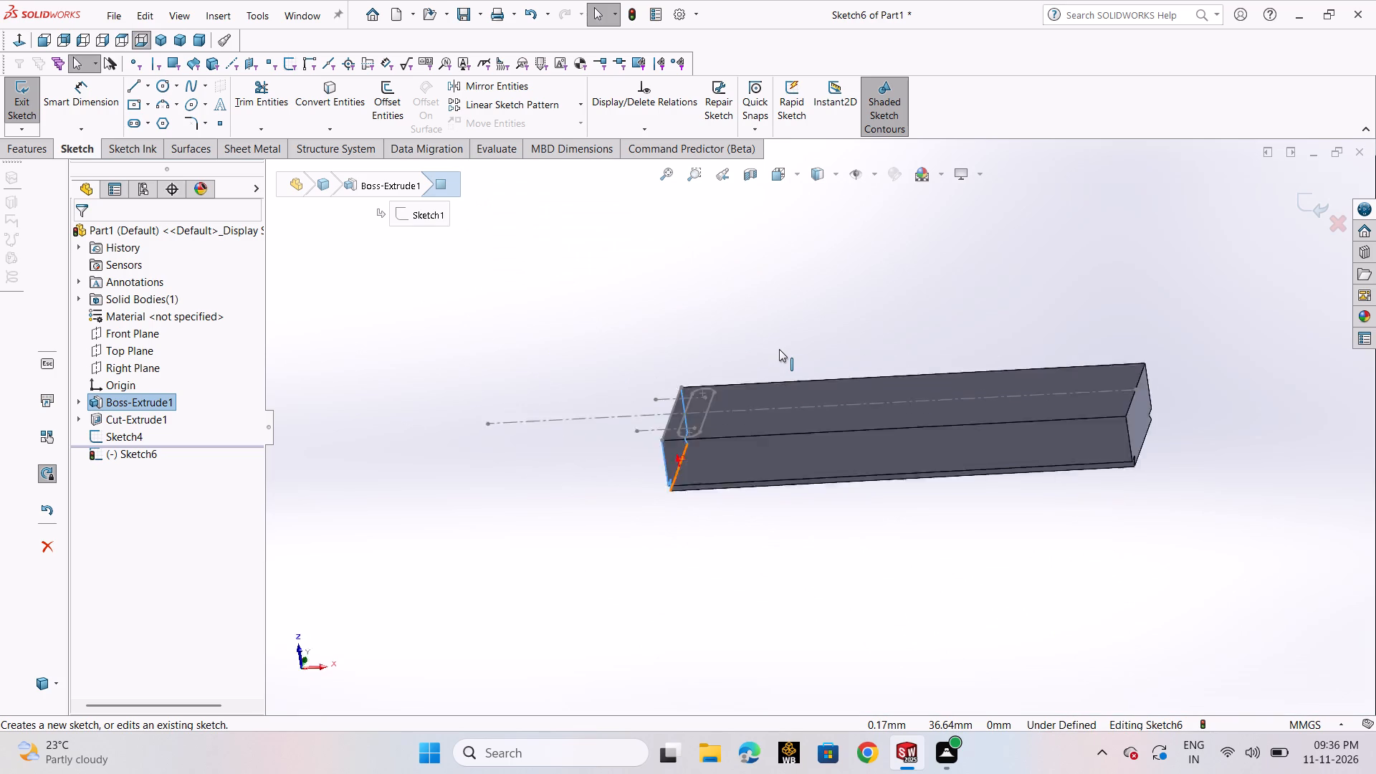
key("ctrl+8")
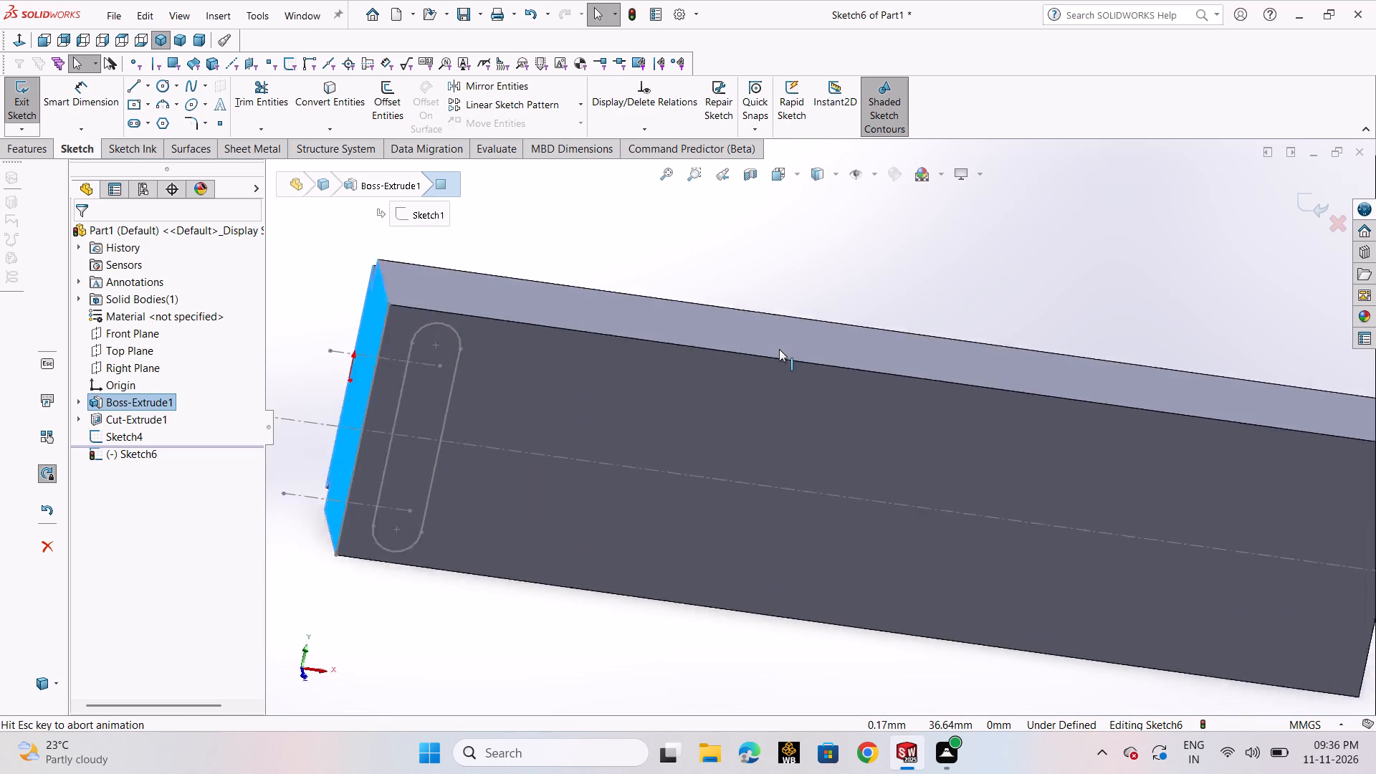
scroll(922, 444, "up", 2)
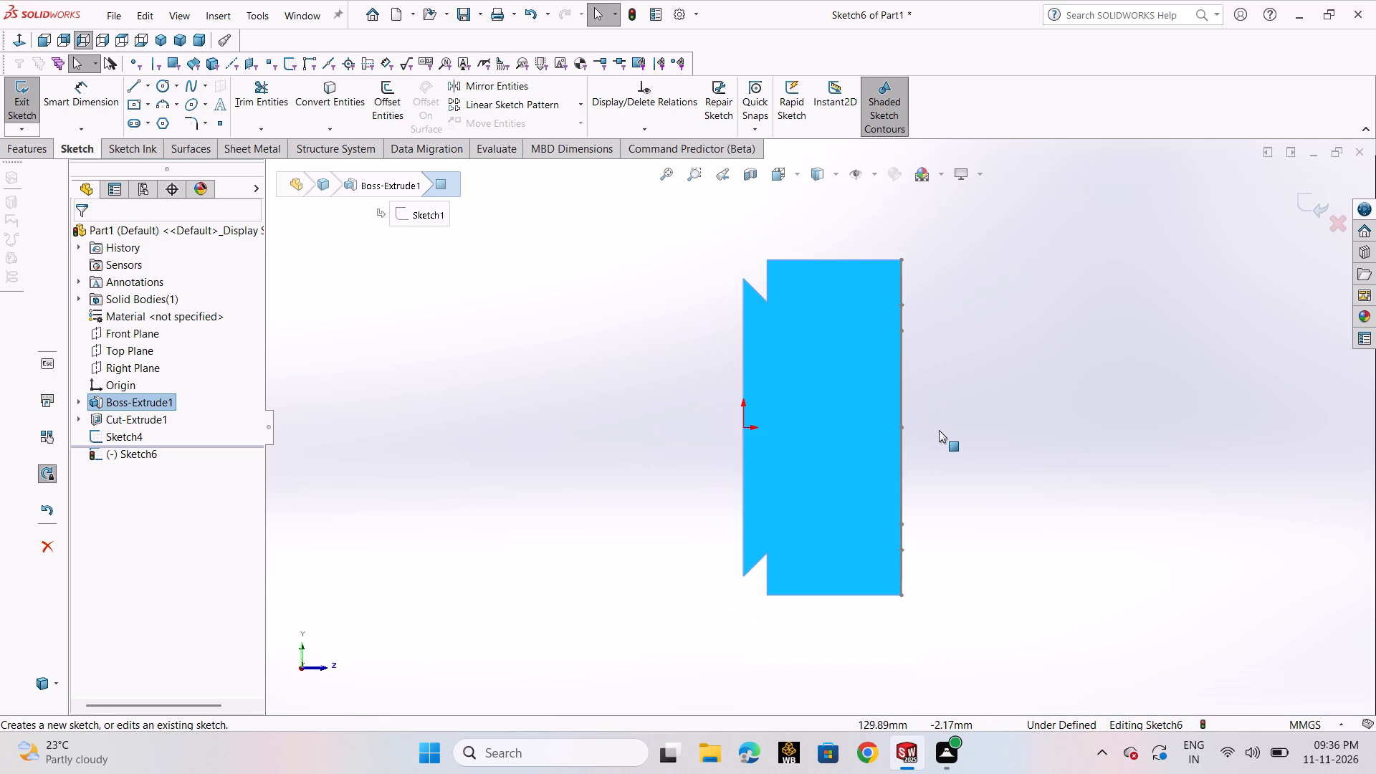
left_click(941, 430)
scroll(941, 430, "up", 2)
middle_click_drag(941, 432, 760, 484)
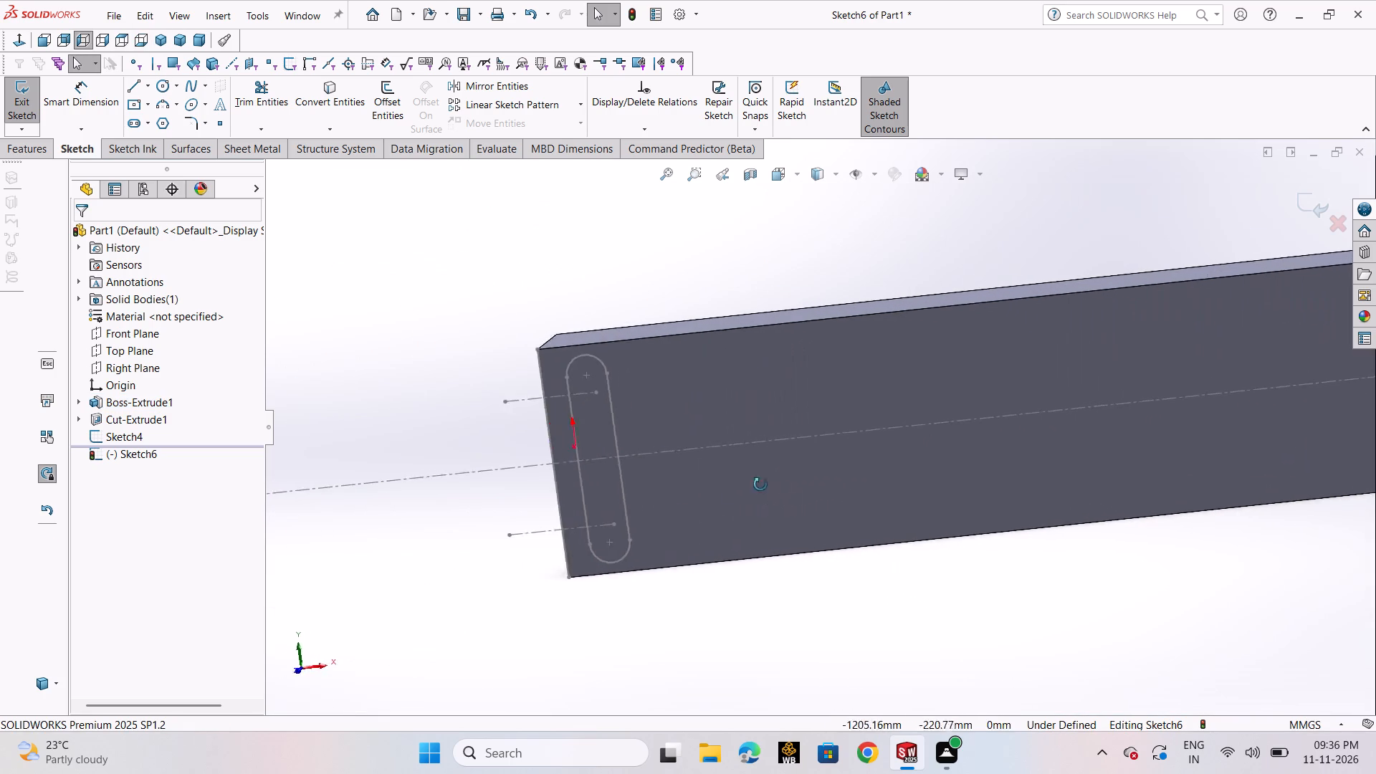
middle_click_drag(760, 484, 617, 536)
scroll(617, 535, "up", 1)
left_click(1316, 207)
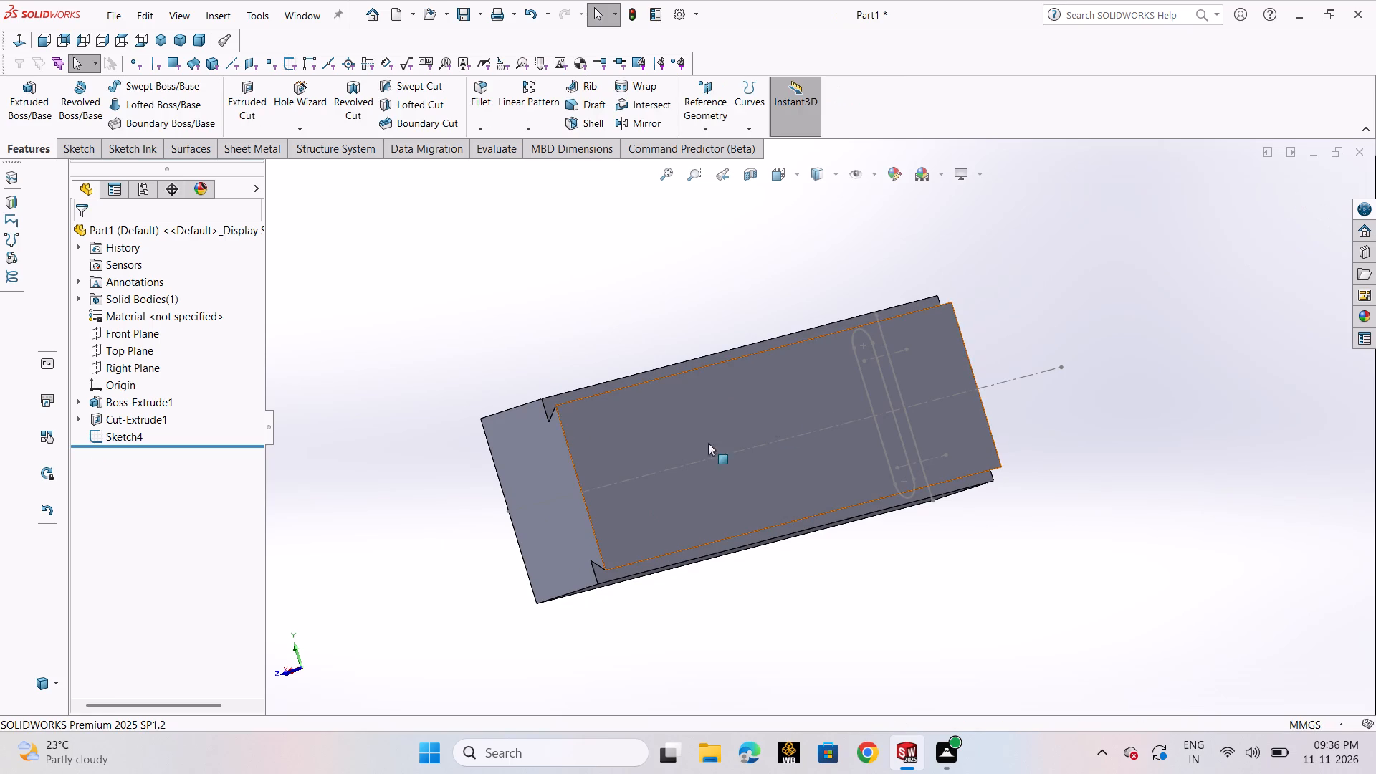
Start a sketch on the end face opposite the slot profile and draw a horizontal centerline about 161 mm long from the origin past the block.
left_click(517, 485)
left_click(594, 441)
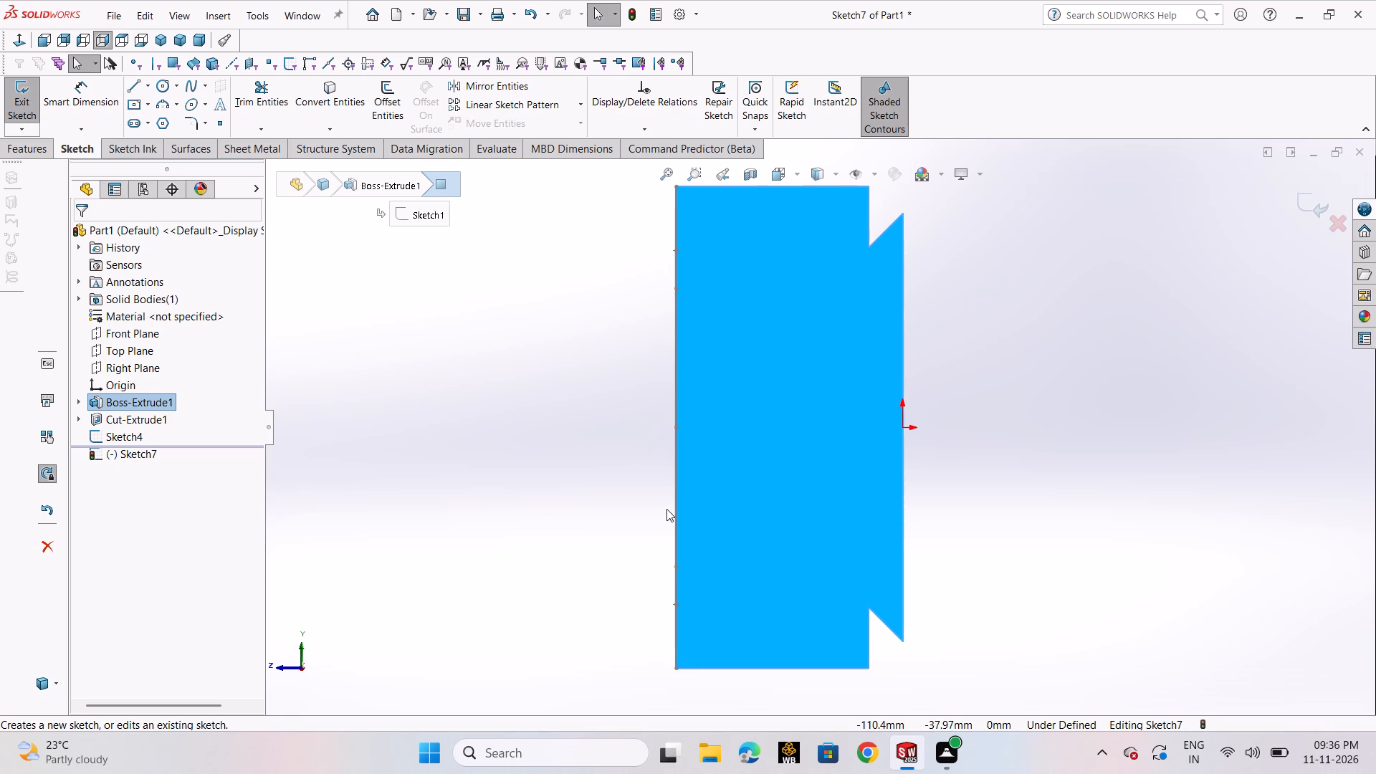
left_click(610, 342)
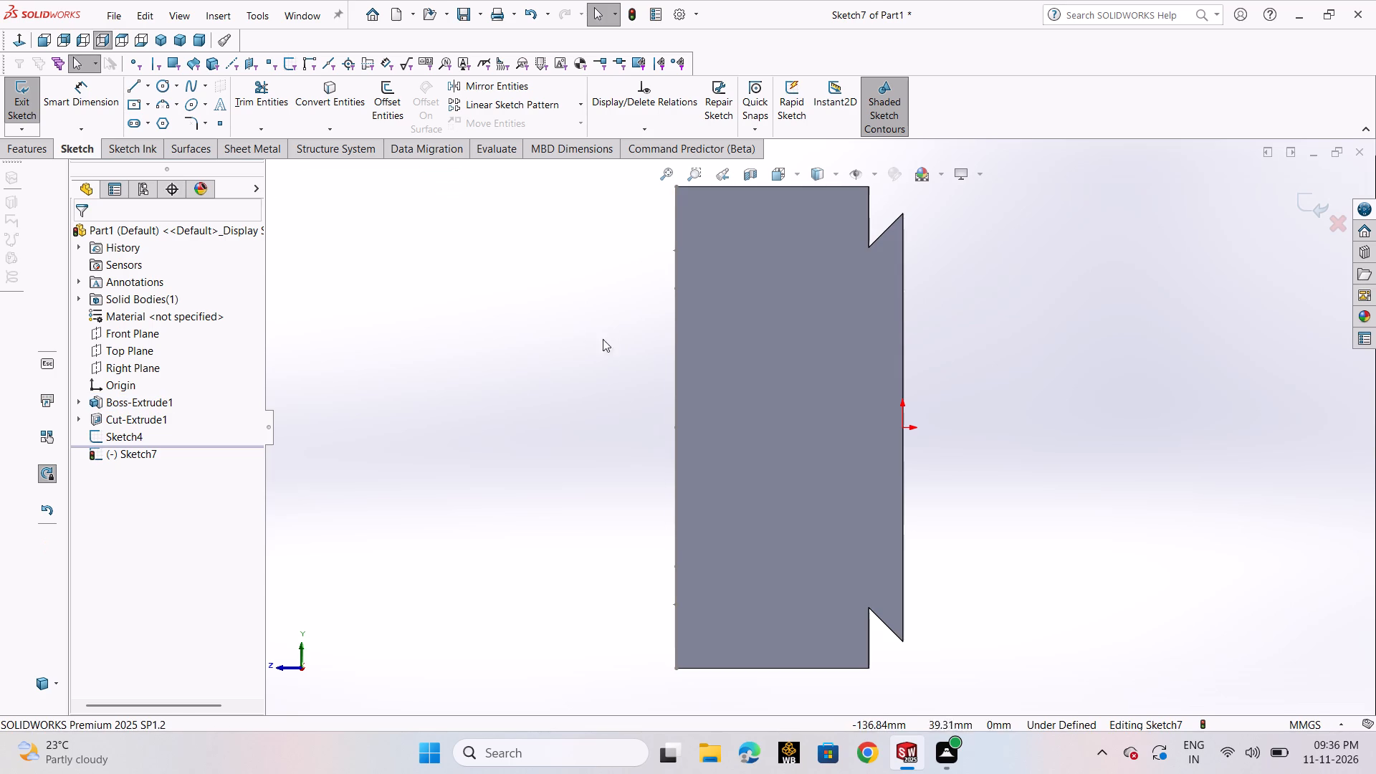
left_click(148, 88)
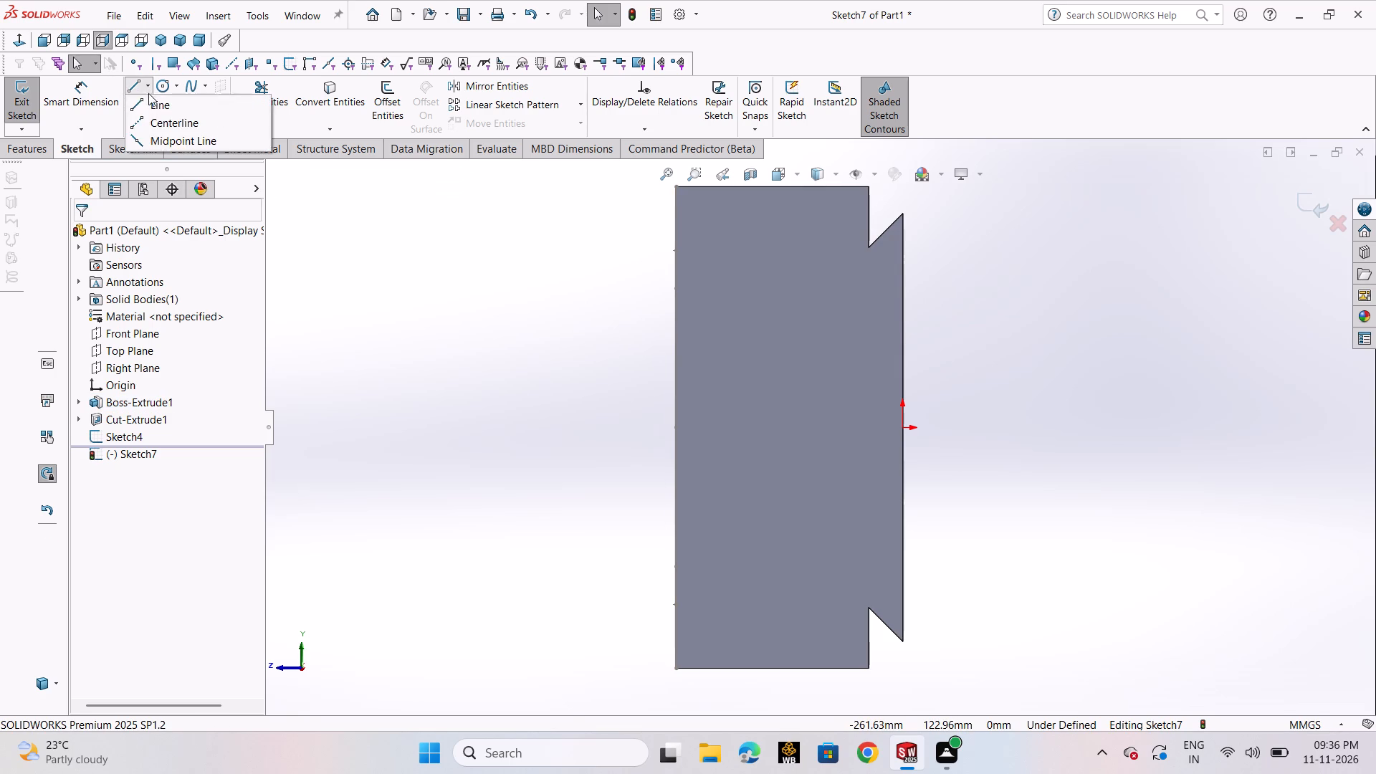
left_click(153, 118)
left_click(903, 427)
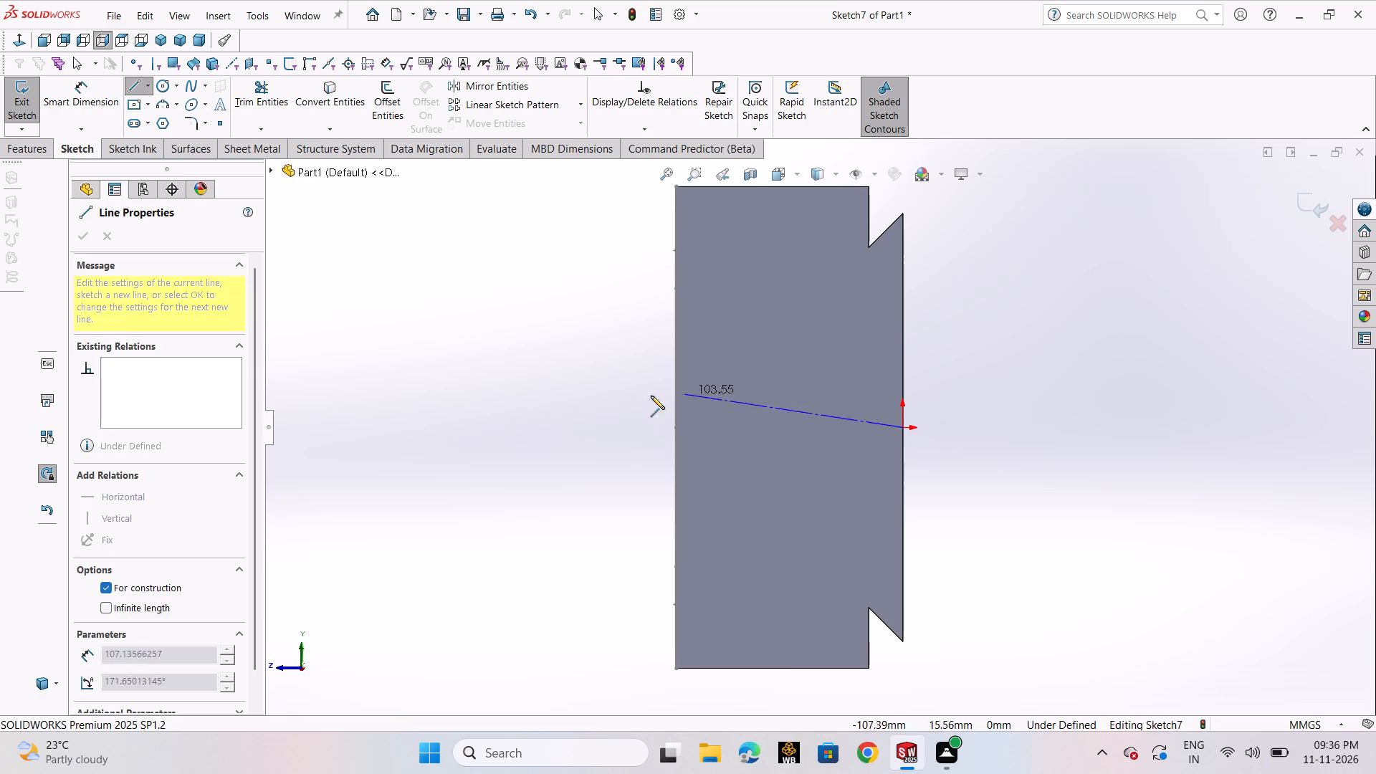
left_click(558, 426)
right_click(558, 429)
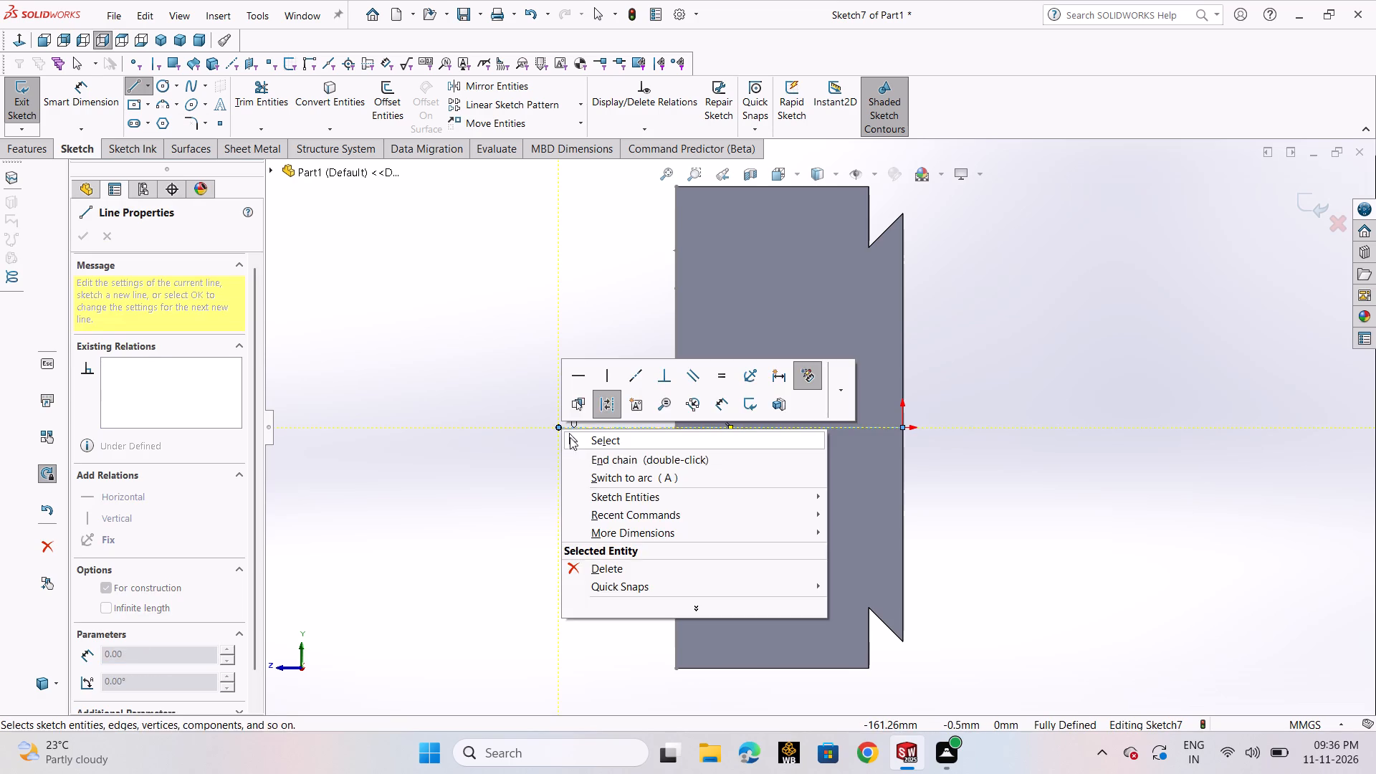
left_click(578, 442)
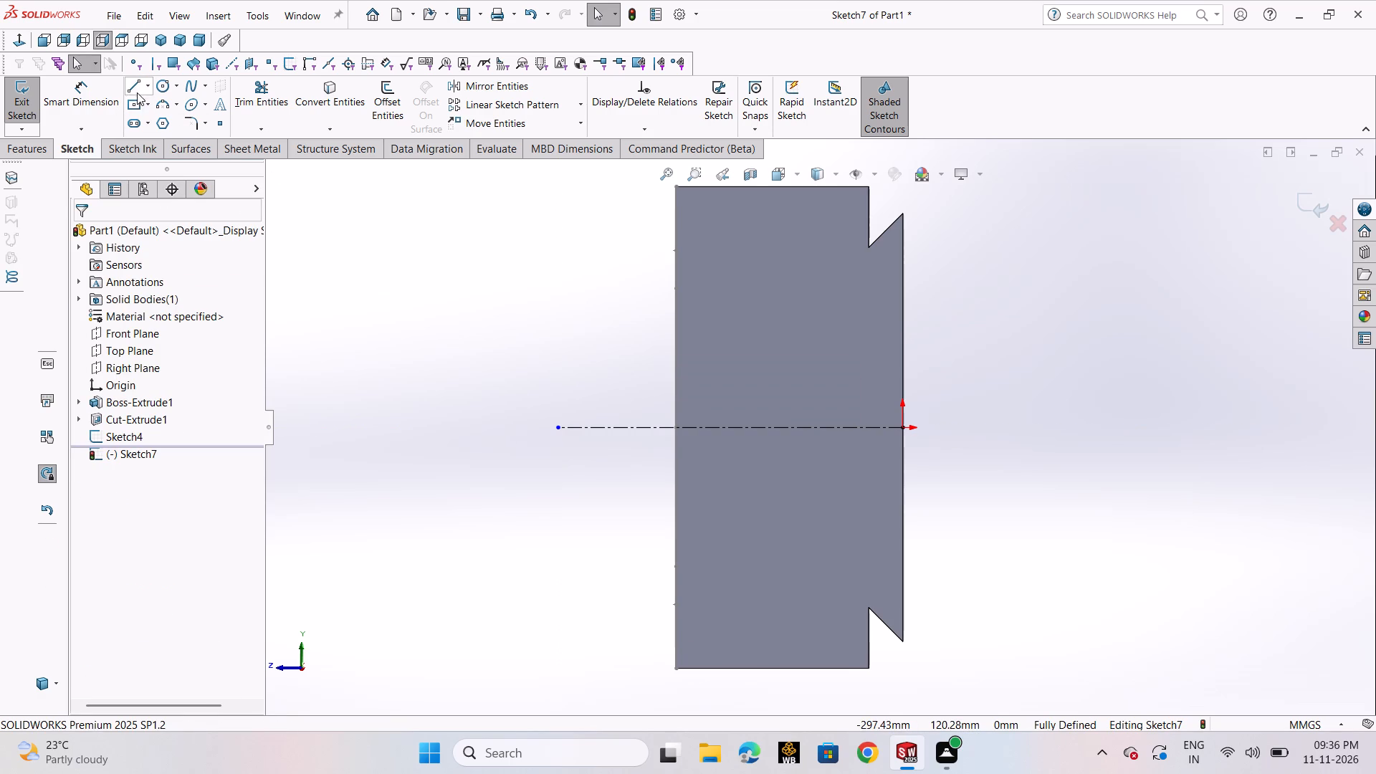
Activate Dynamic Mirror about the horizontal centerline.
left_click(137, 87)
left_click(149, 105)
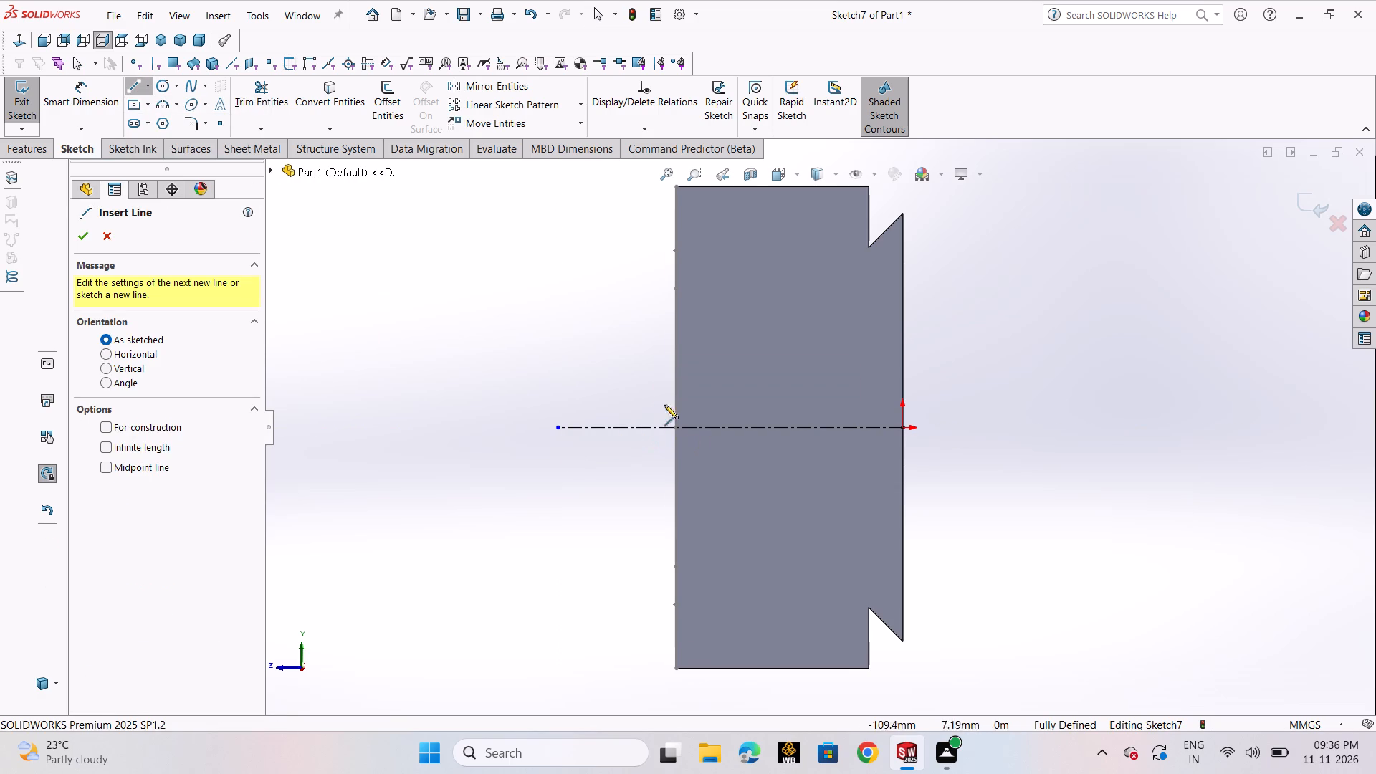
left_click(251, 23)
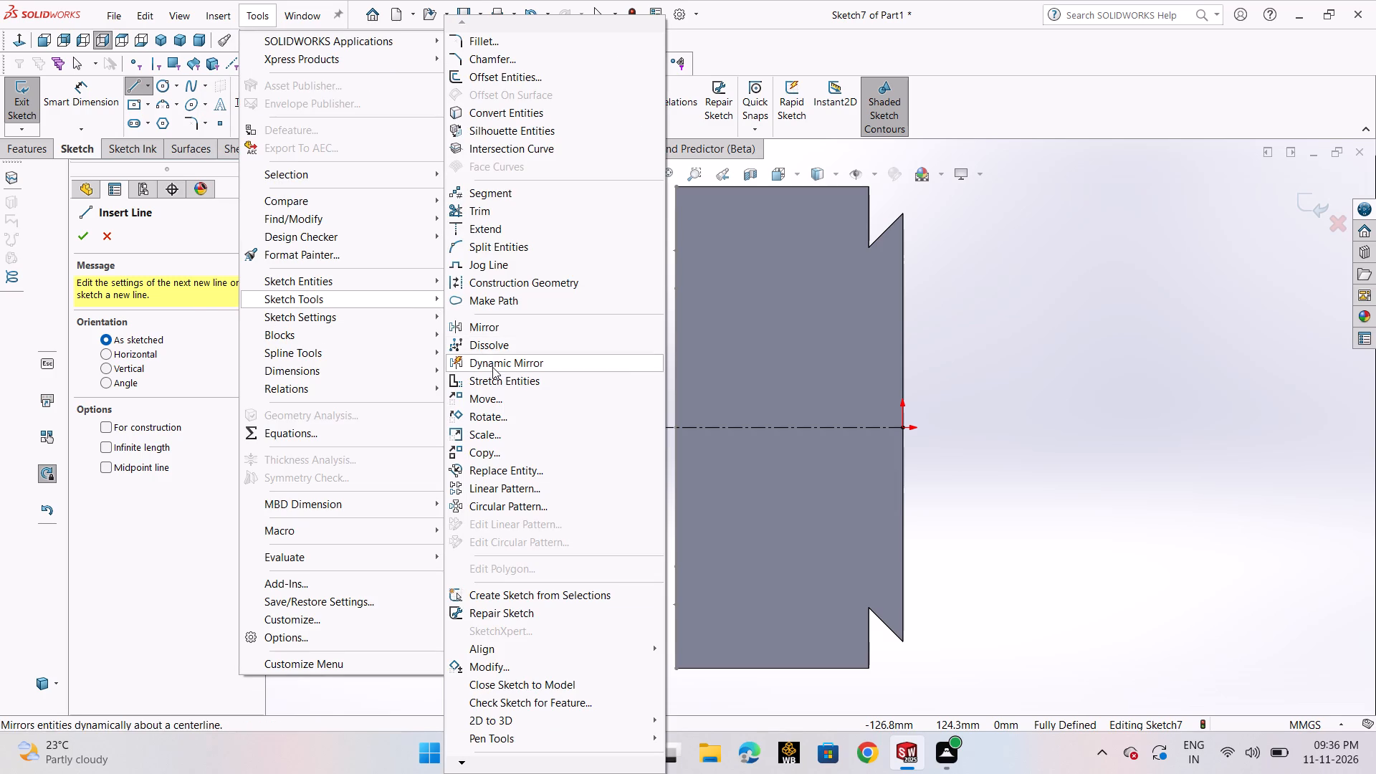
left_click(492, 367)
left_click(639, 431)
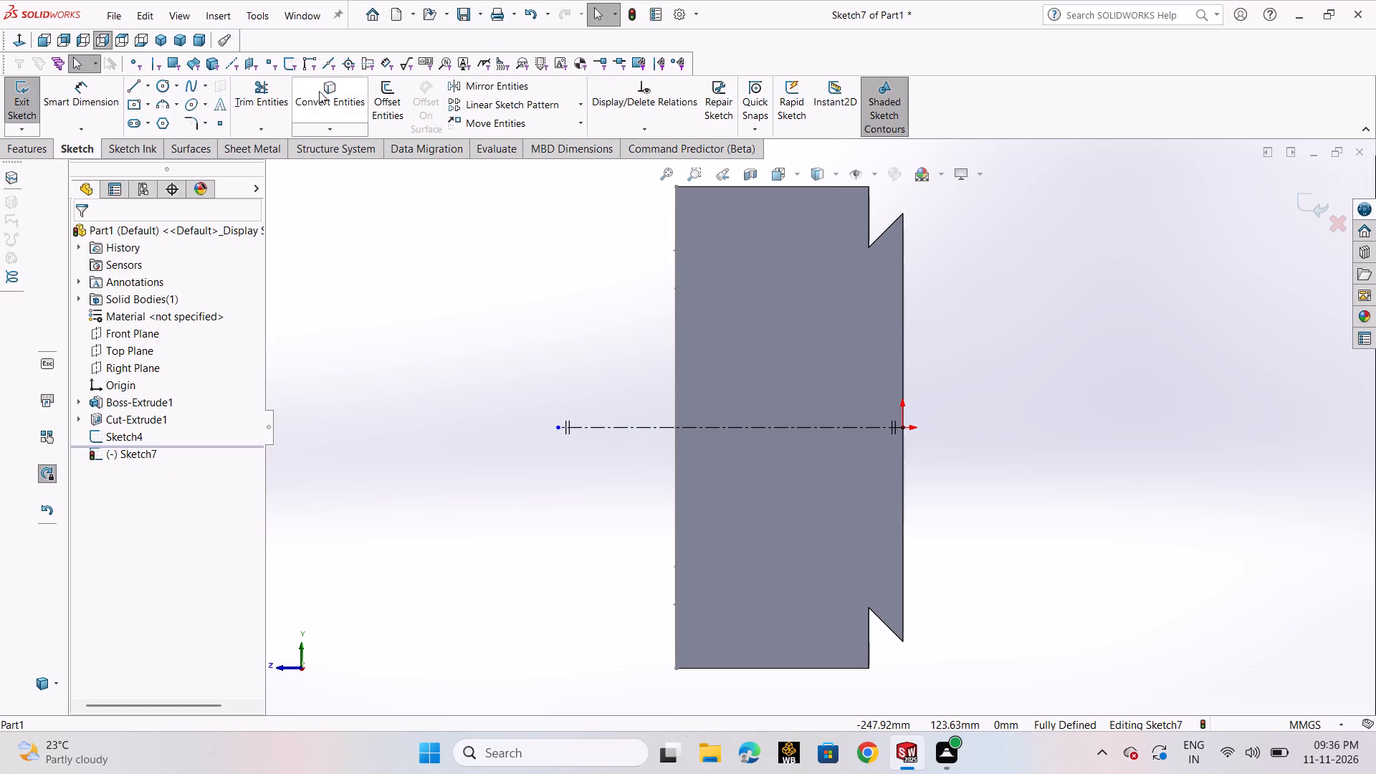
Sketch a dynamically mirrored T-slot profile about 39 mm deep, centred on the end face's edge opposite the dovetails.
left_click(130, 89)
left_click(145, 109)
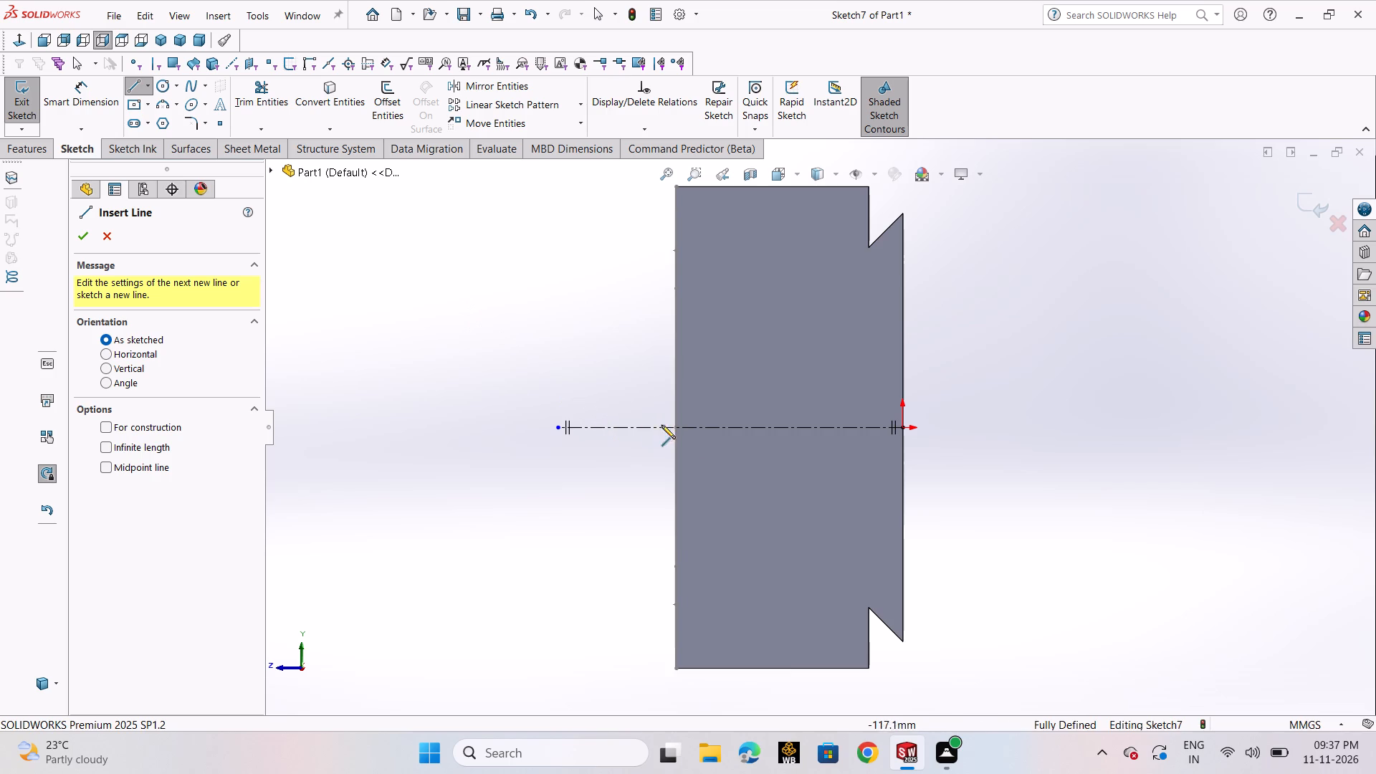
left_click(676, 426)
left_click(677, 381)
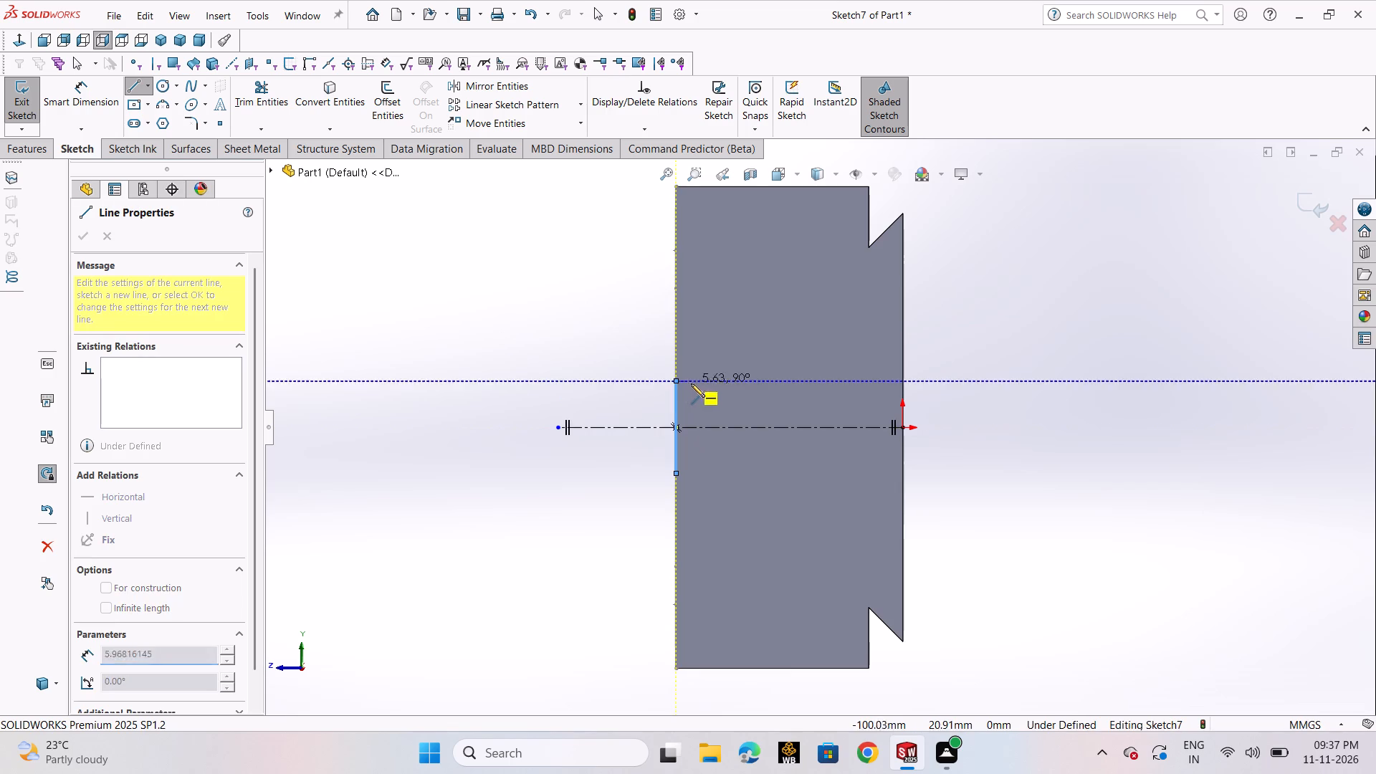
left_click(713, 388)
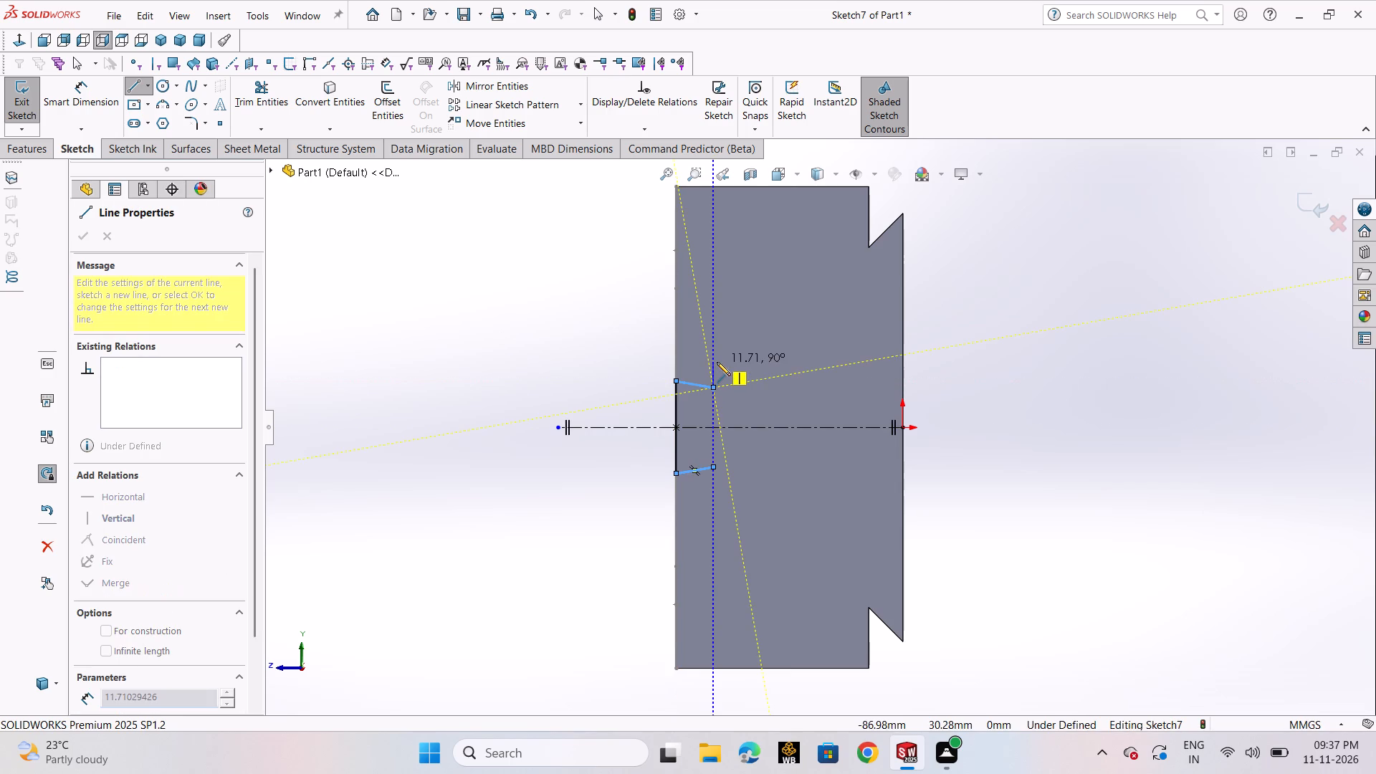
left_click(717, 362)
left_click(760, 366)
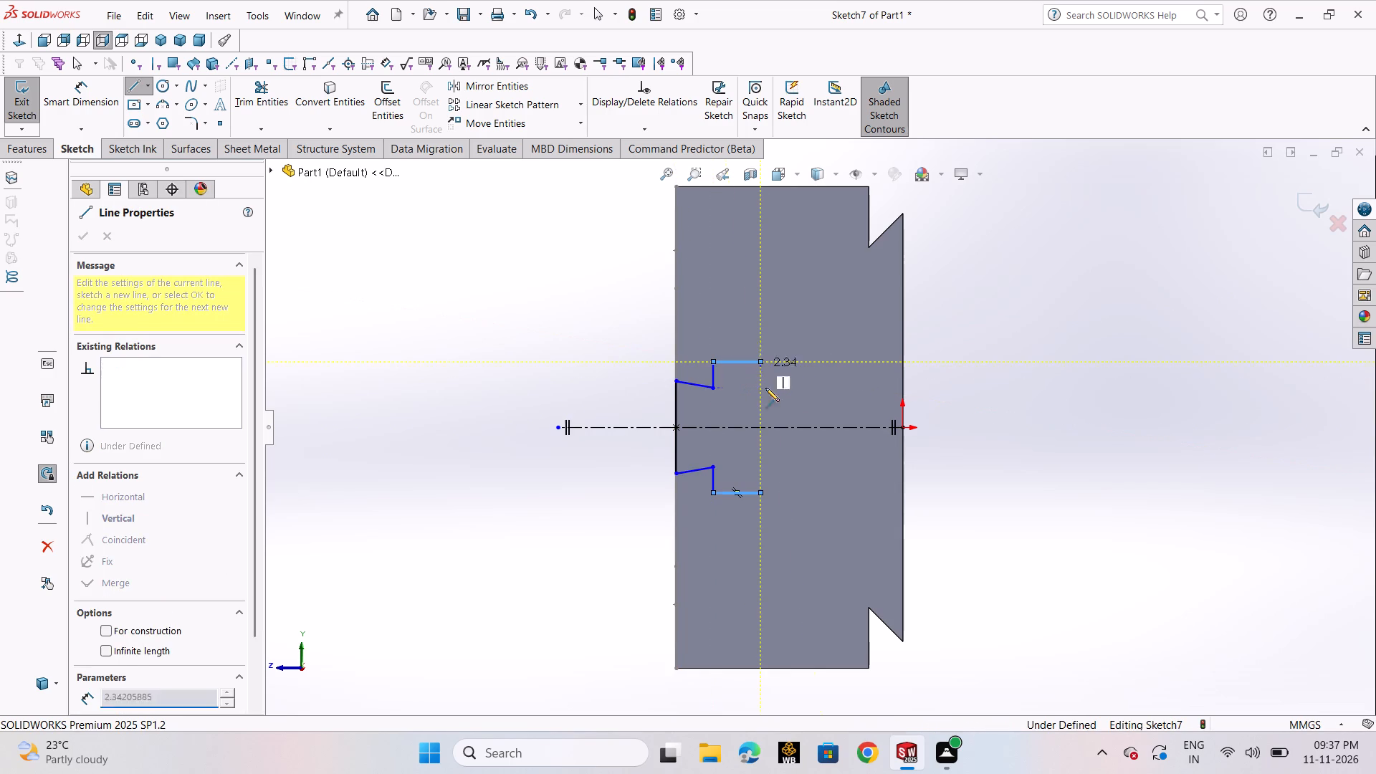
left_click(760, 426)
right_click(759, 426)
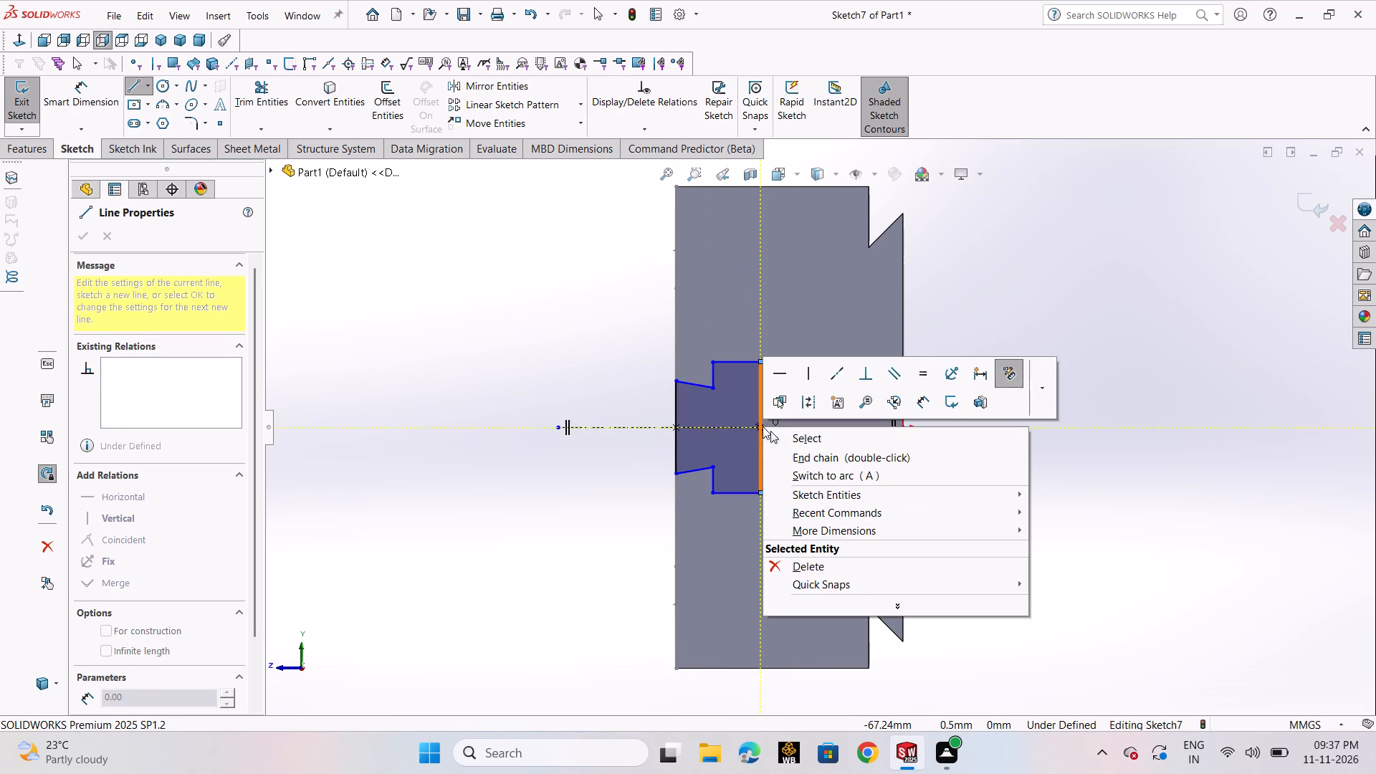
left_click(810, 444)
Make the slanted upper neck line of the T-slot profile horizontal.
left_click(702, 386)
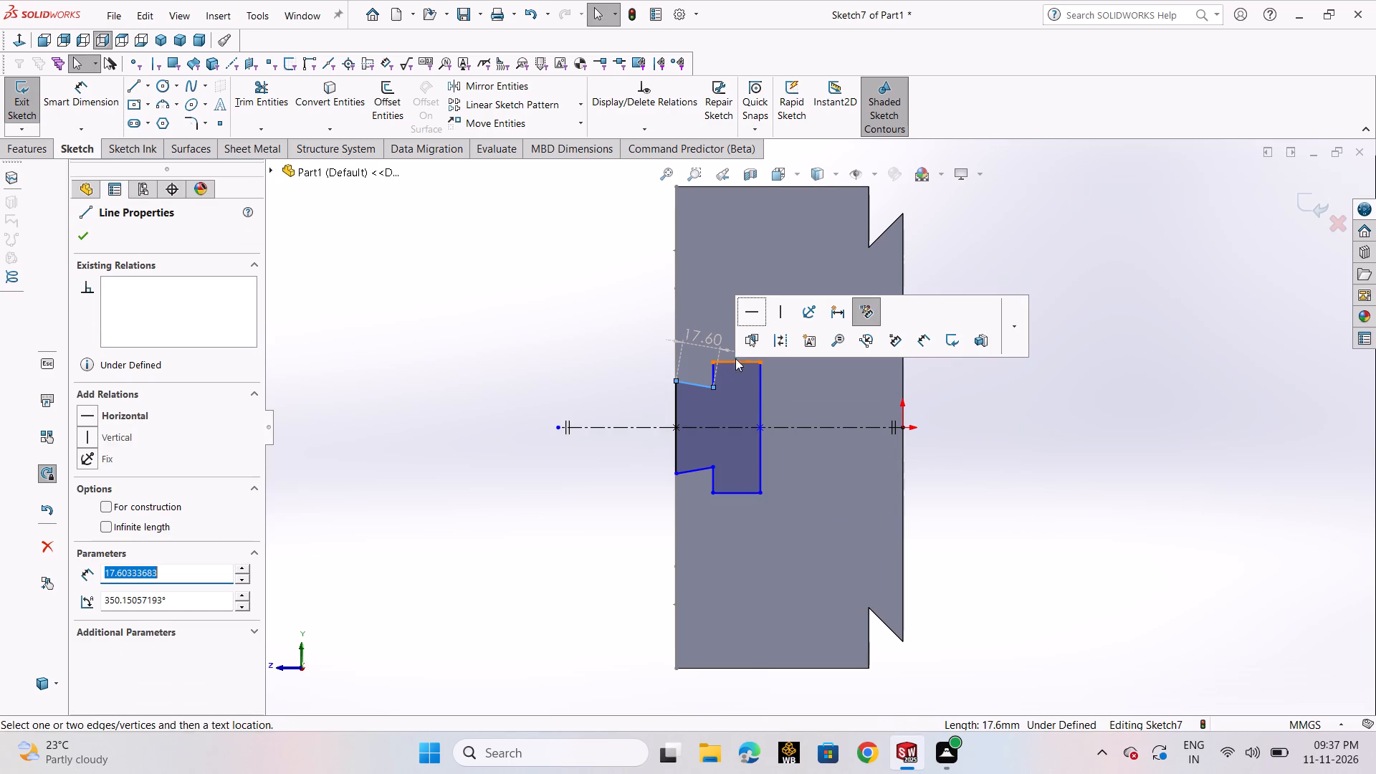
left_click(750, 308)
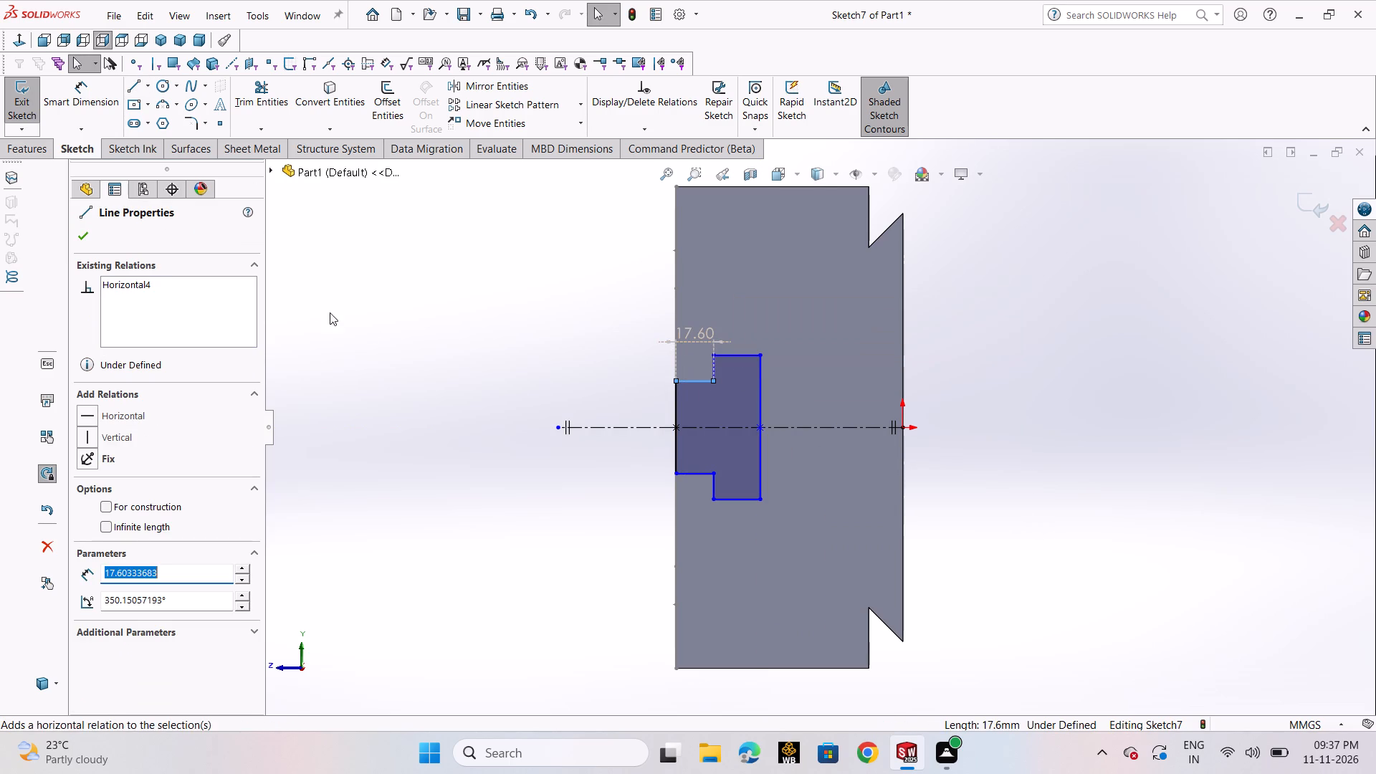
left_click(77, 239)
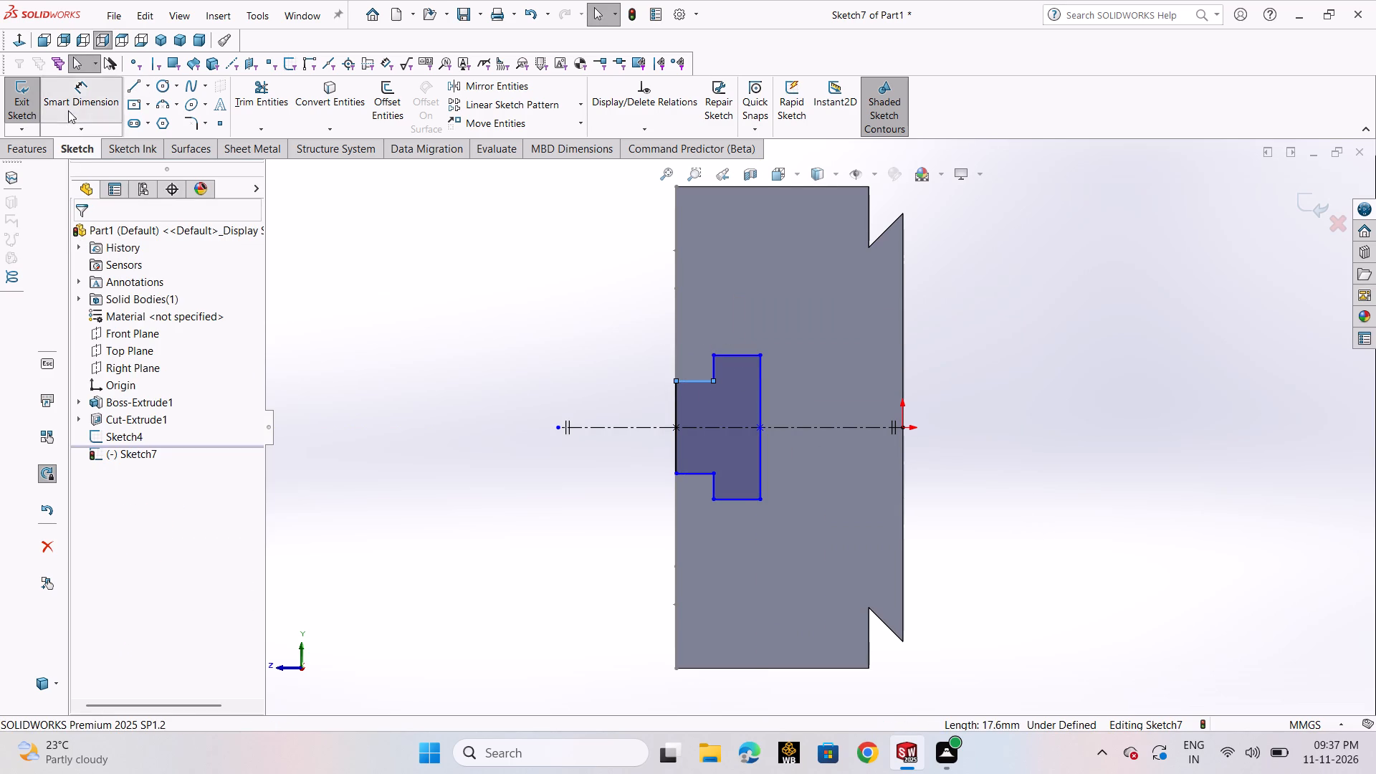
Dimension the T-slot profile's neck depth as 10 mm and its inner head depth as 12 mm.
left_click(68, 110)
left_click(697, 383)
left_click(649, 344)
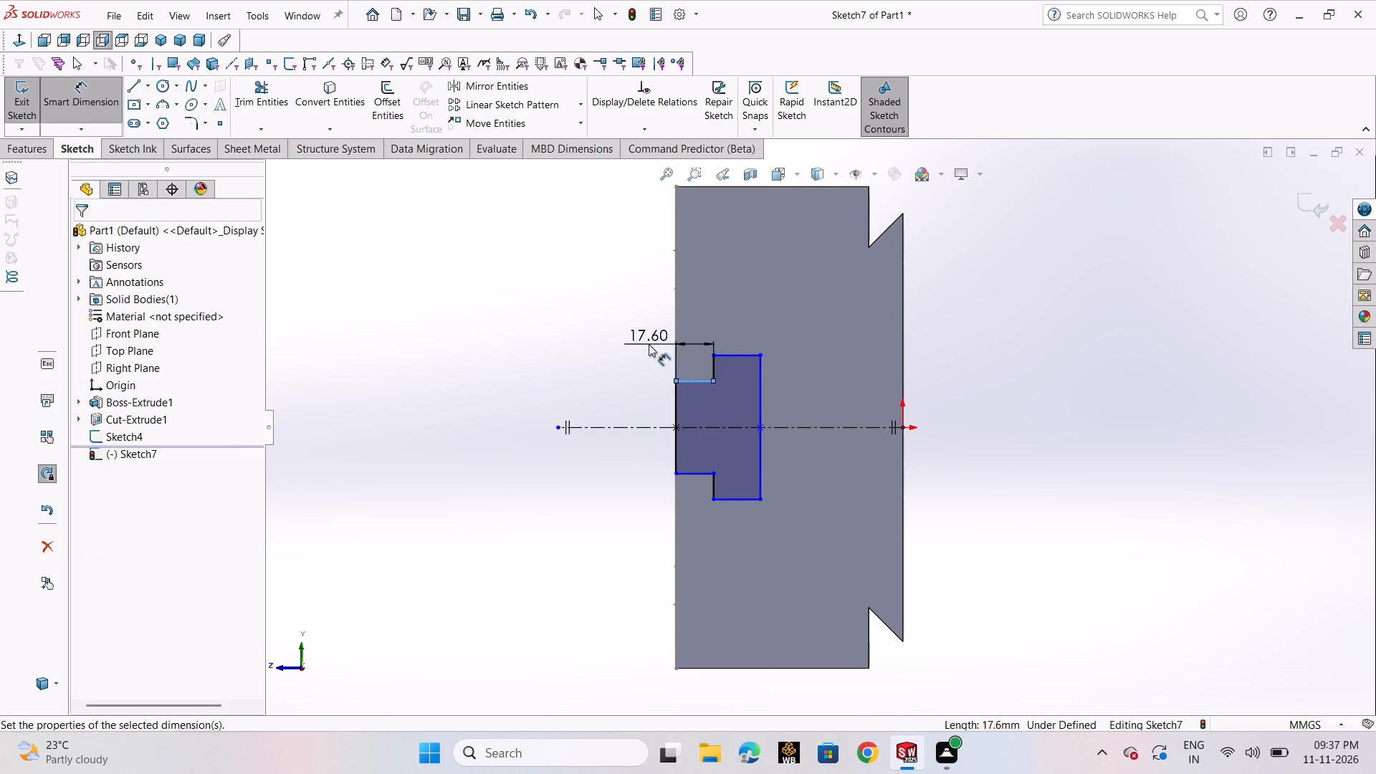
type("10")
key("Return")
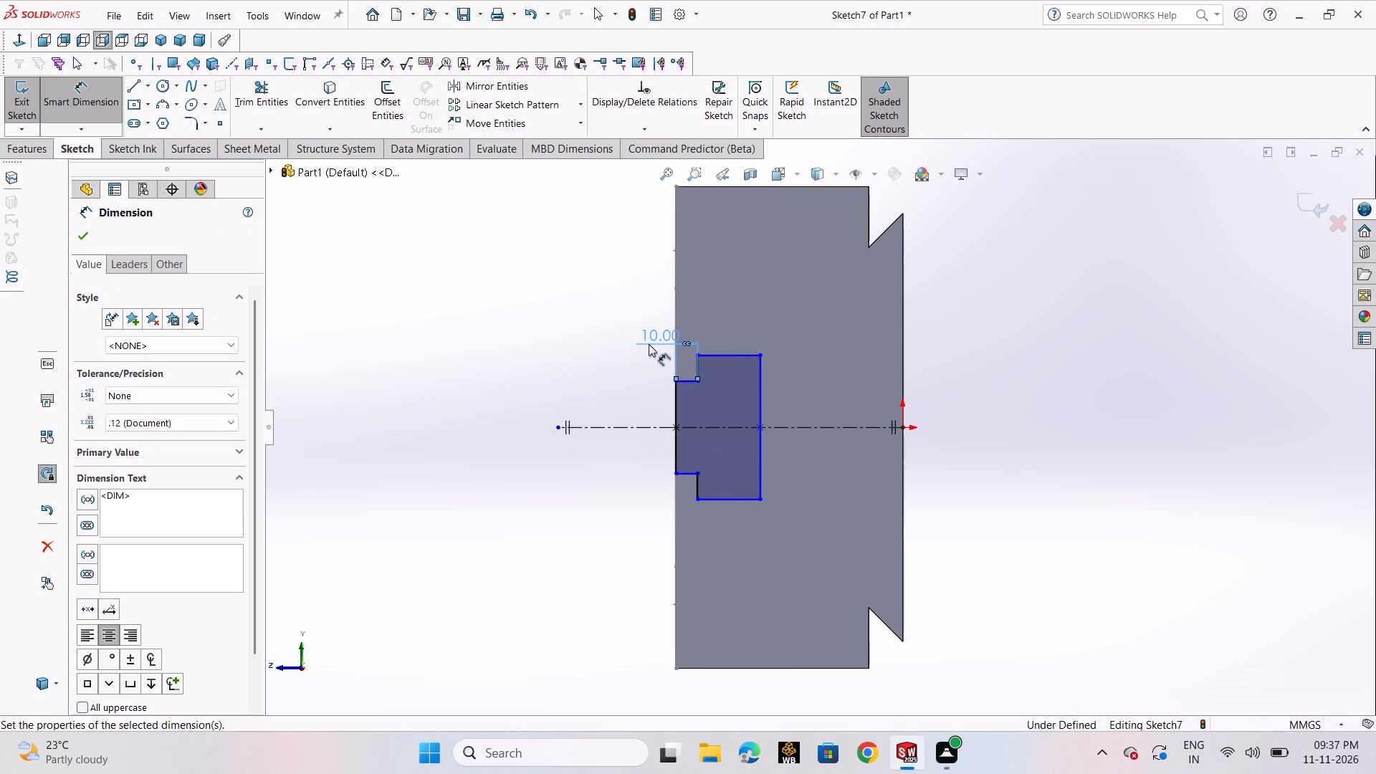
left_click(716, 355)
left_click(729, 325)
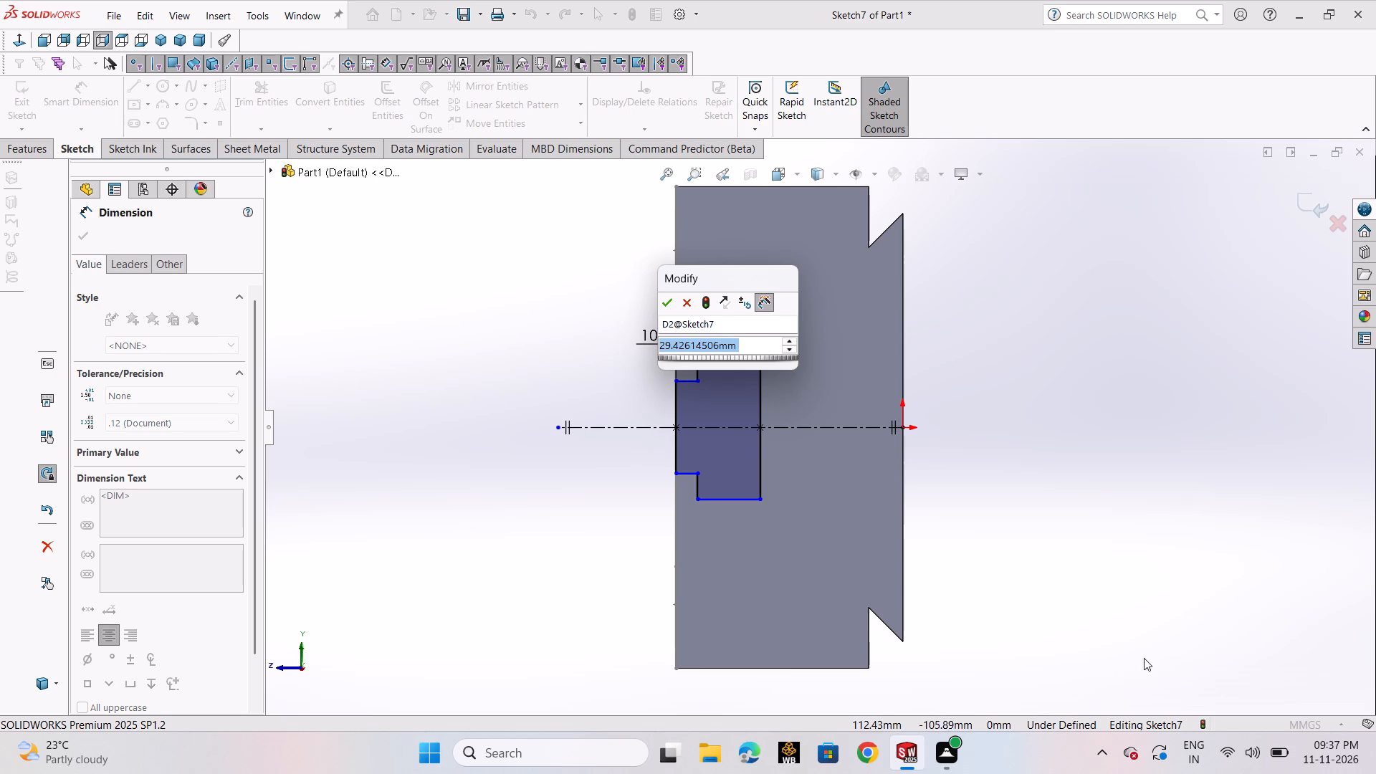
type("12")
key("Return")
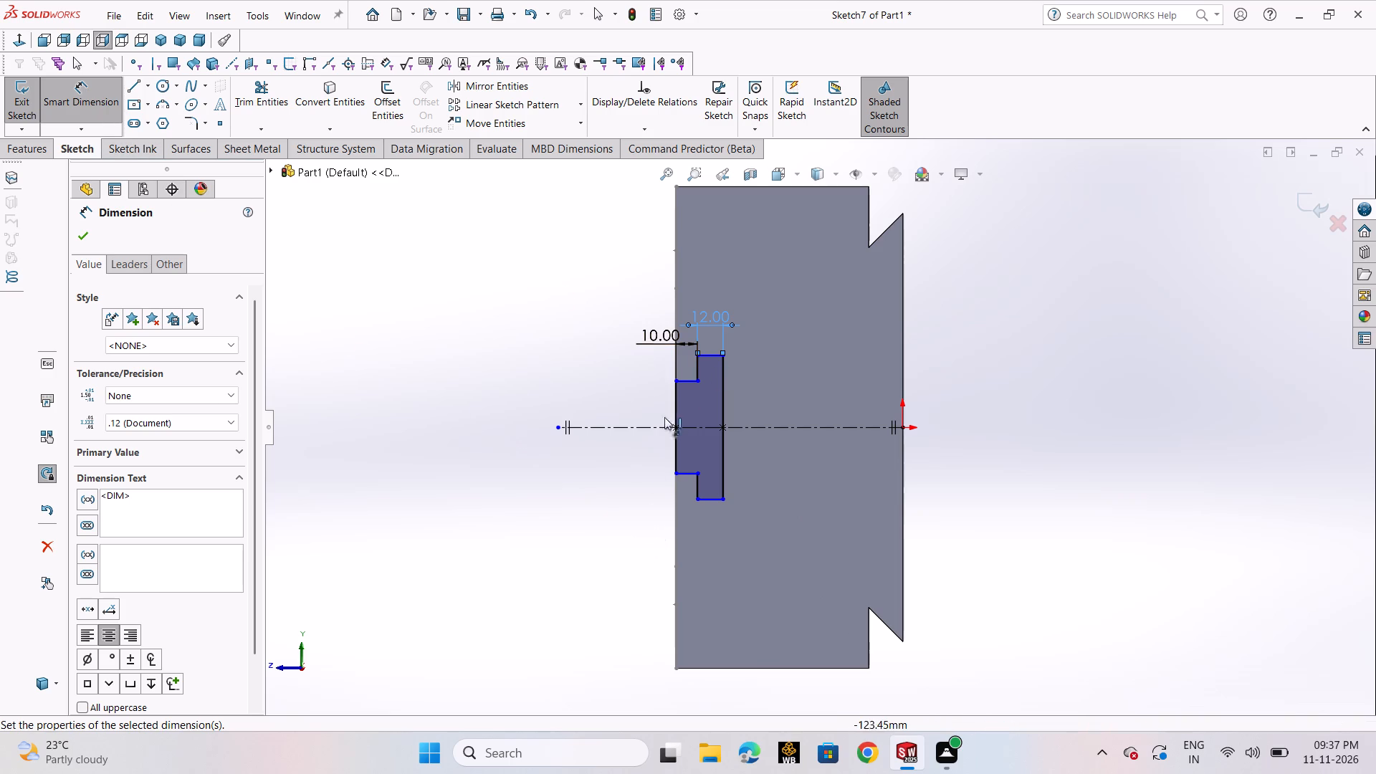
Dimension the height of the T-slot profile's innermost vertical line as 25 mm.
left_click(722, 416)
left_click(1008, 417)
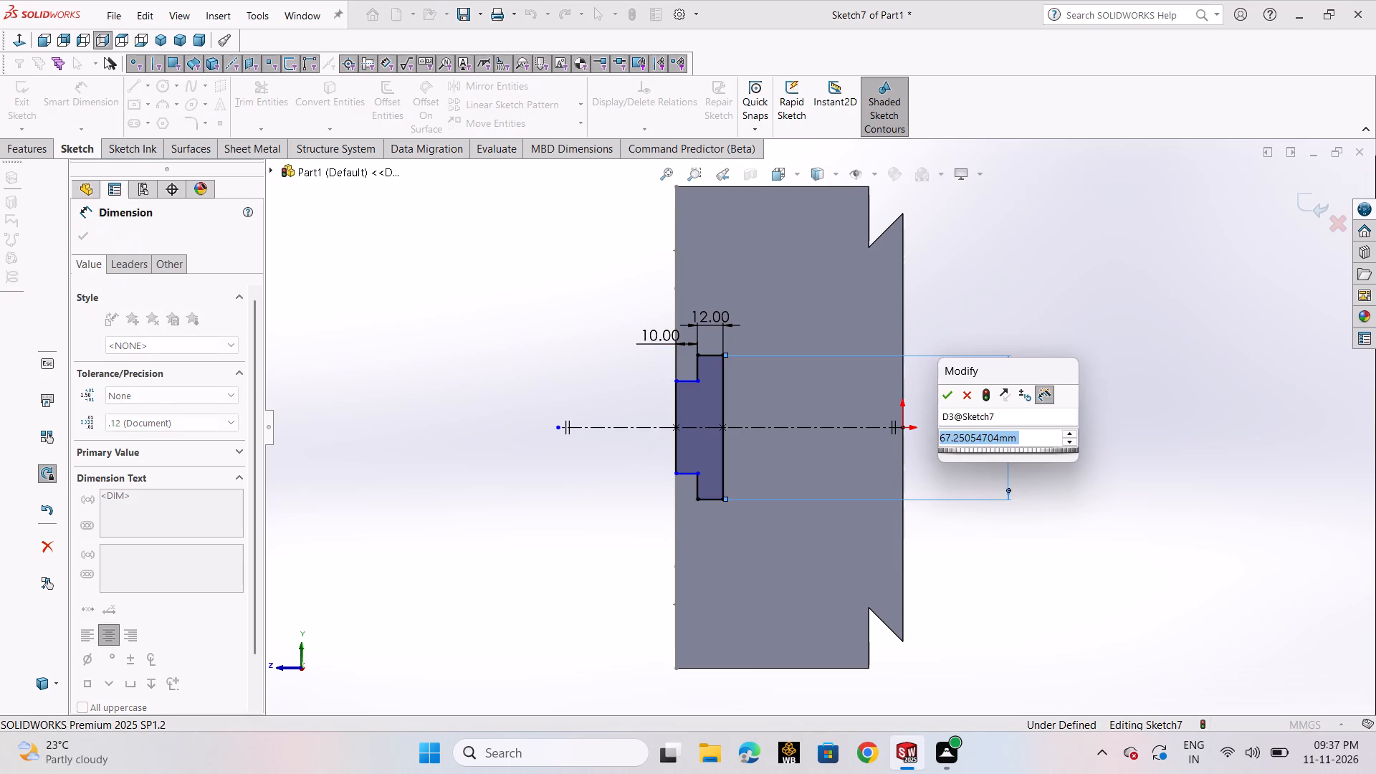
type("25")
key("Return")
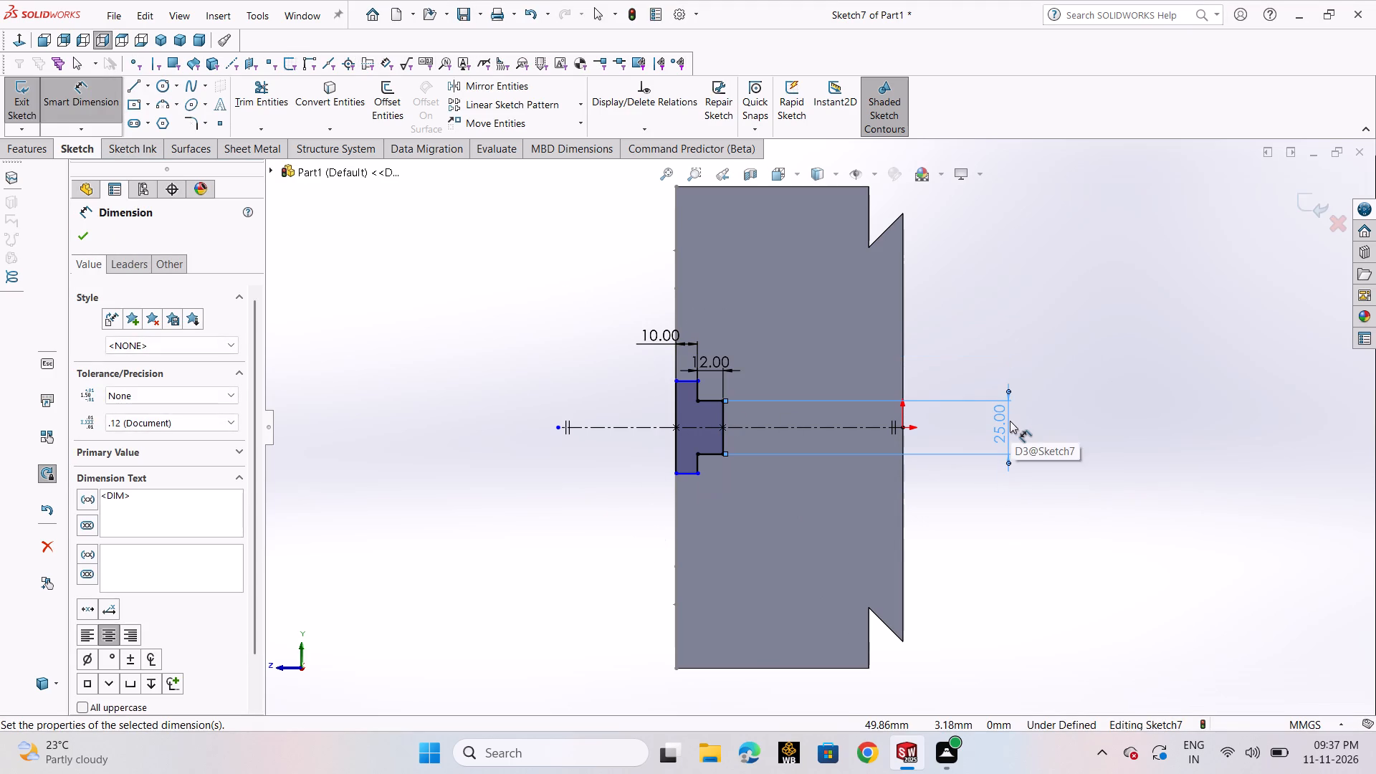
Dimension the T-slot profile's neck opening, between its upper and lower neck lines, as 16 mm.
left_click(684, 375)
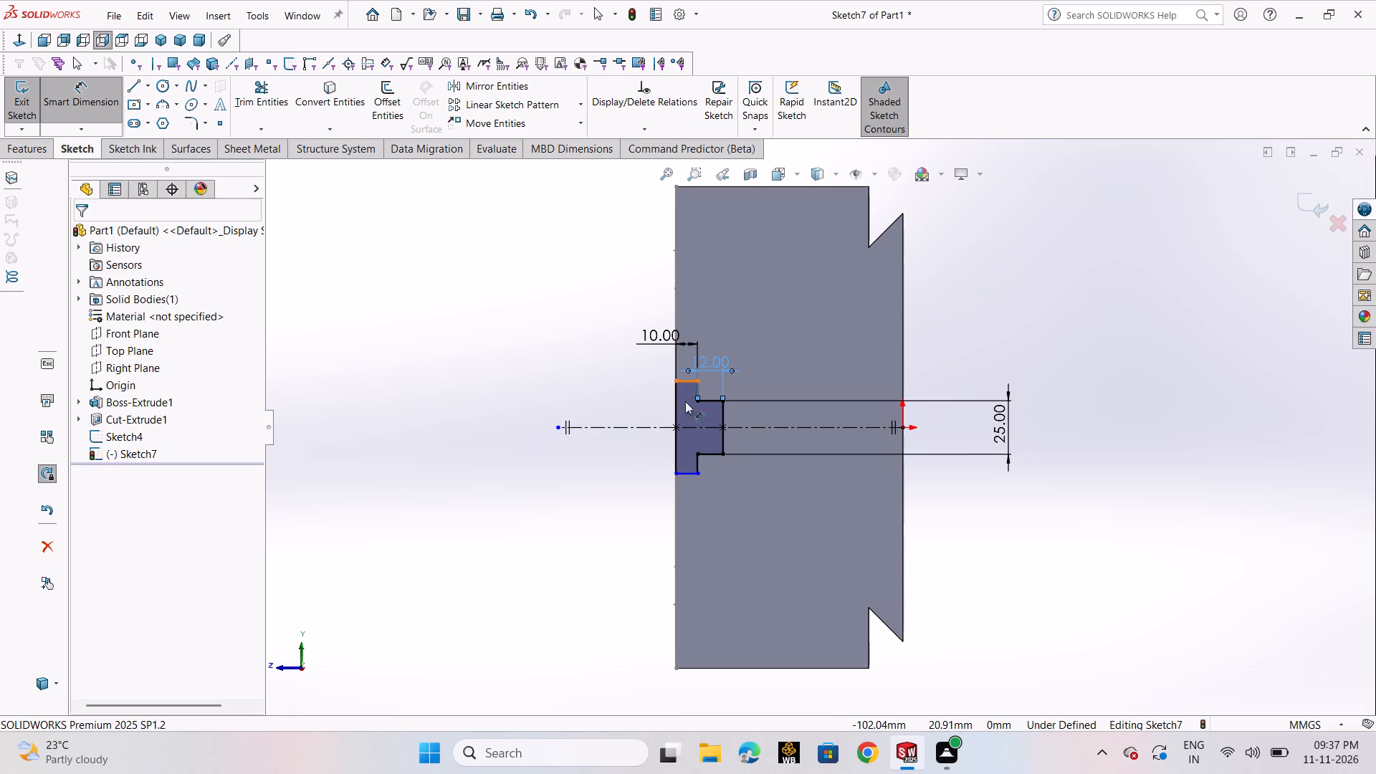
left_click(689, 472)
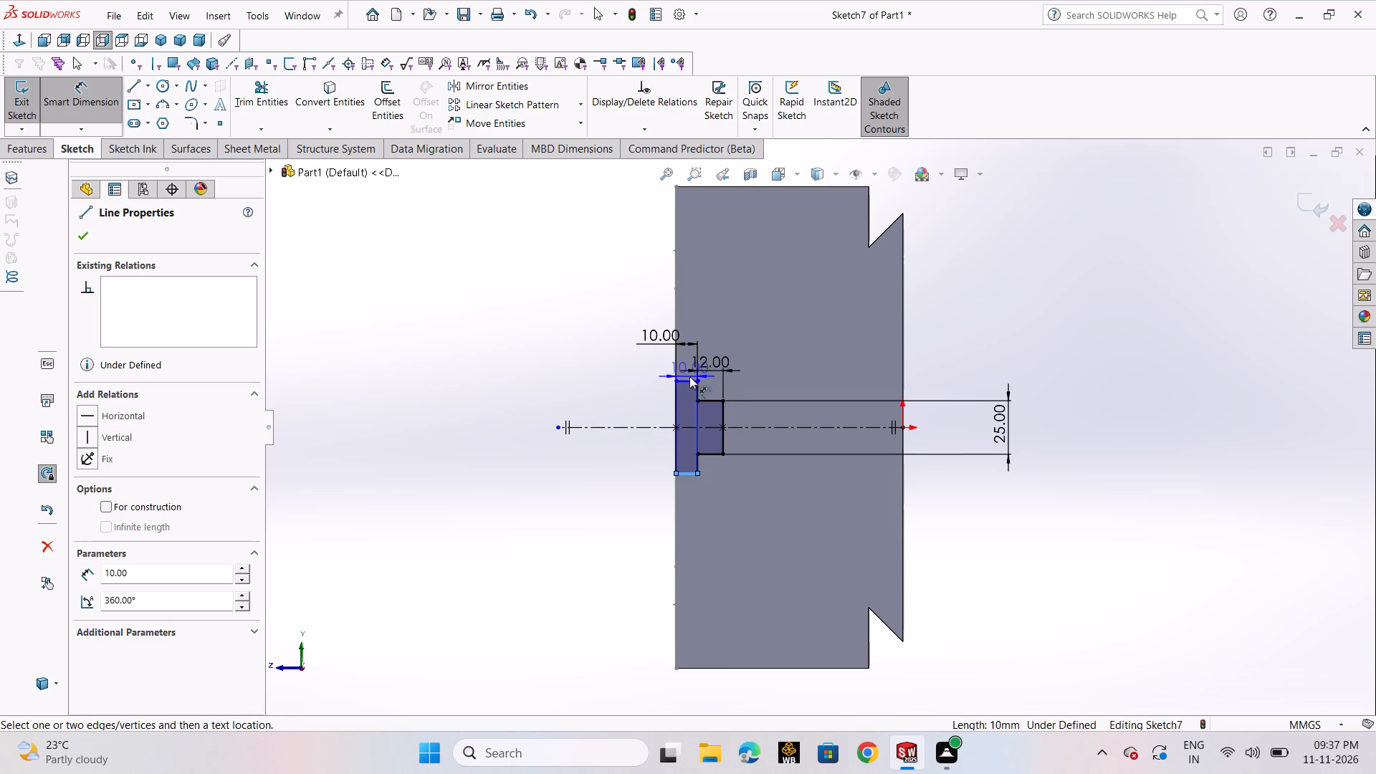
left_click(686, 382)
left_click(503, 432)
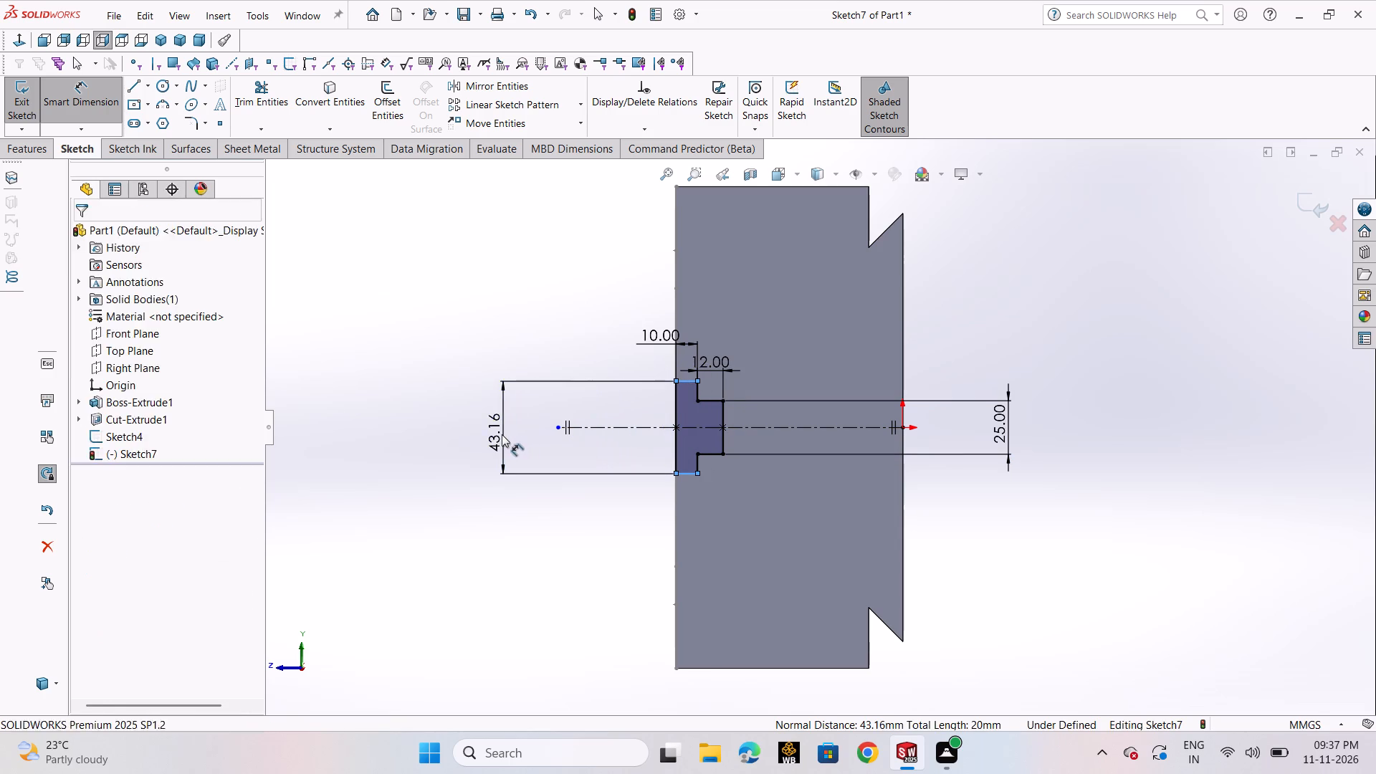
type("16")
key("Return")
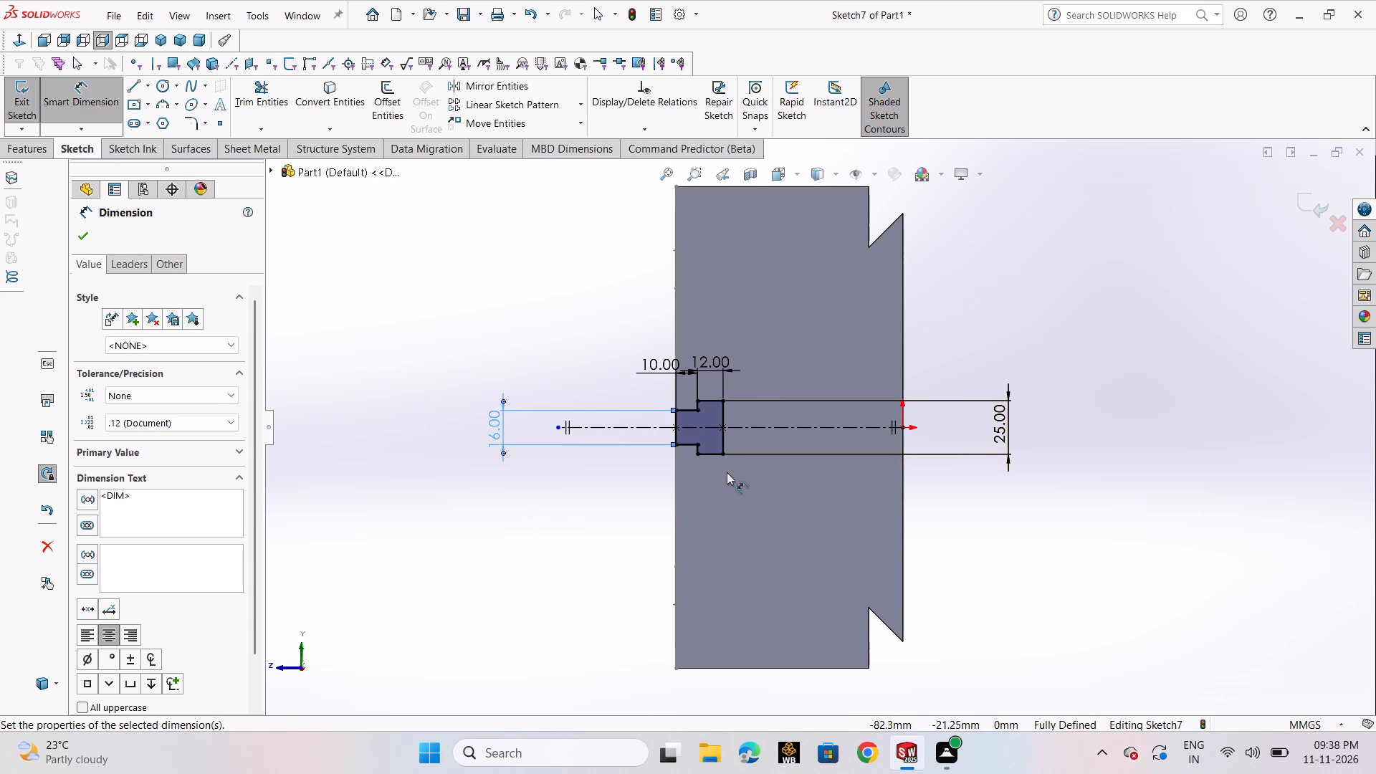
scroll(726, 453, "down", 2)
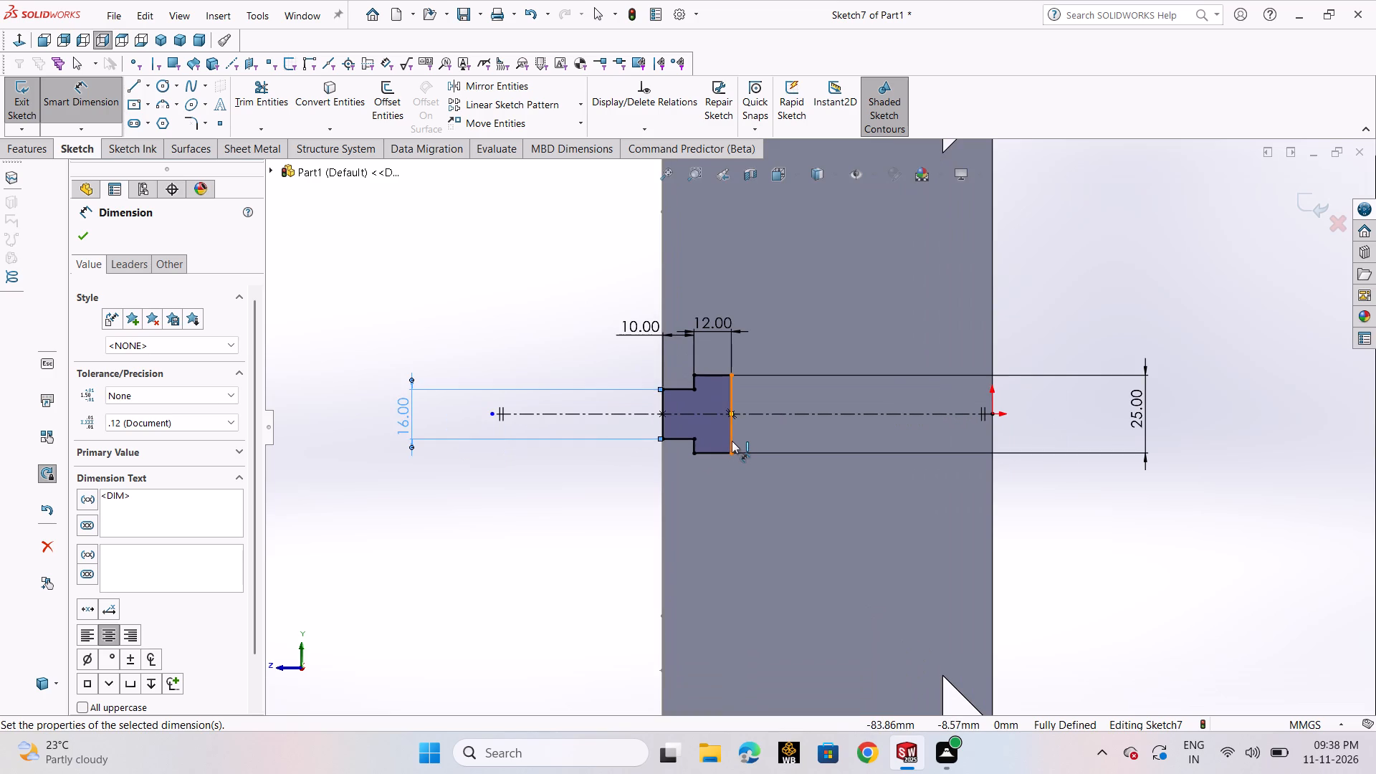
scroll(809, 417, "up", 2)
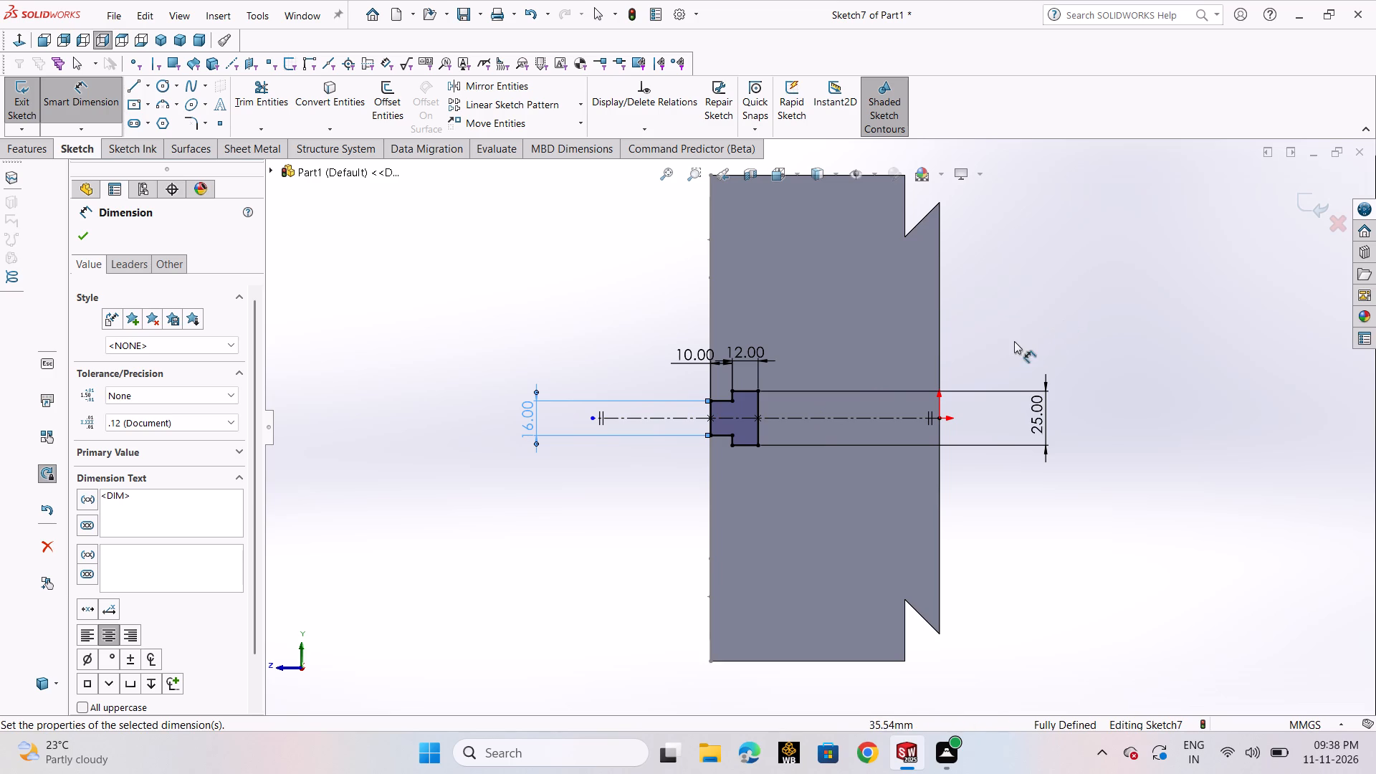
left_click(1137, 318)
left_click(1114, 338)
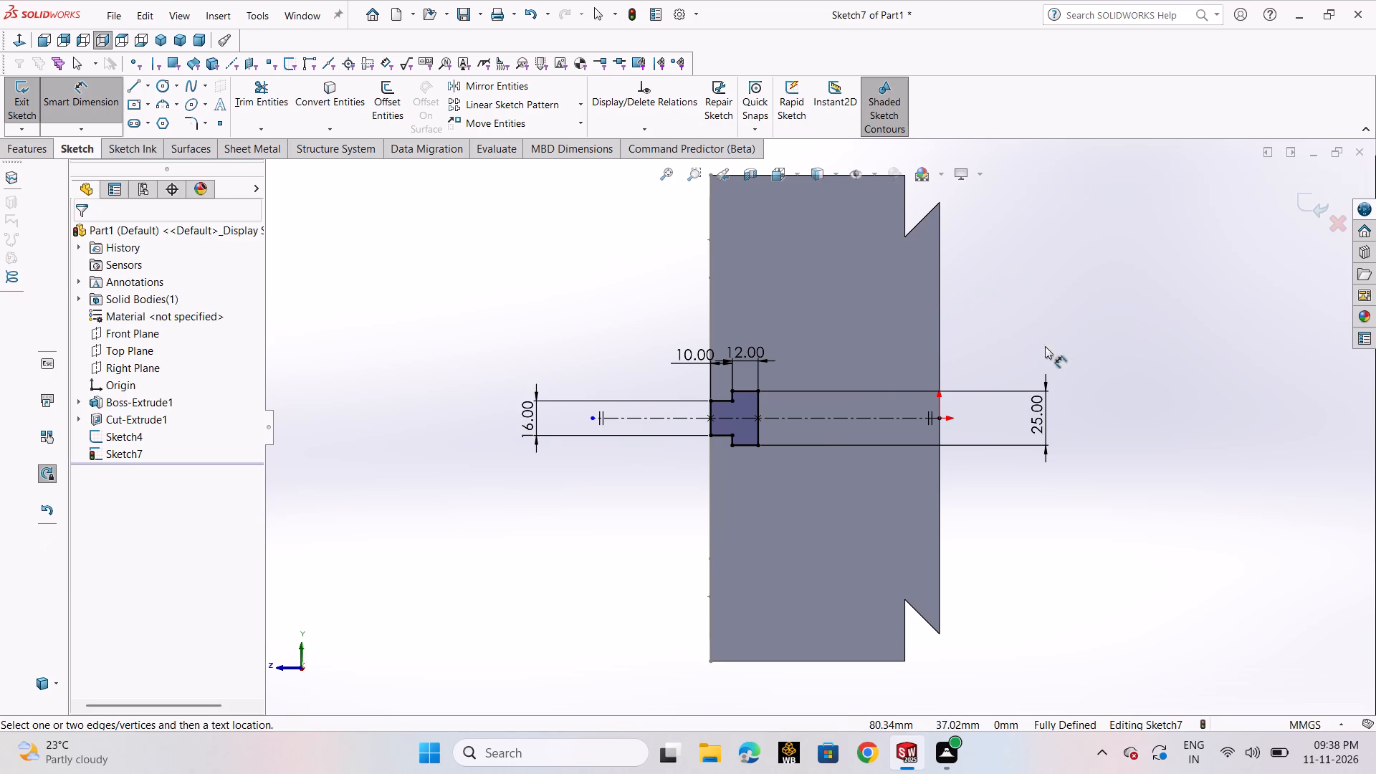
left_click(94, 102)
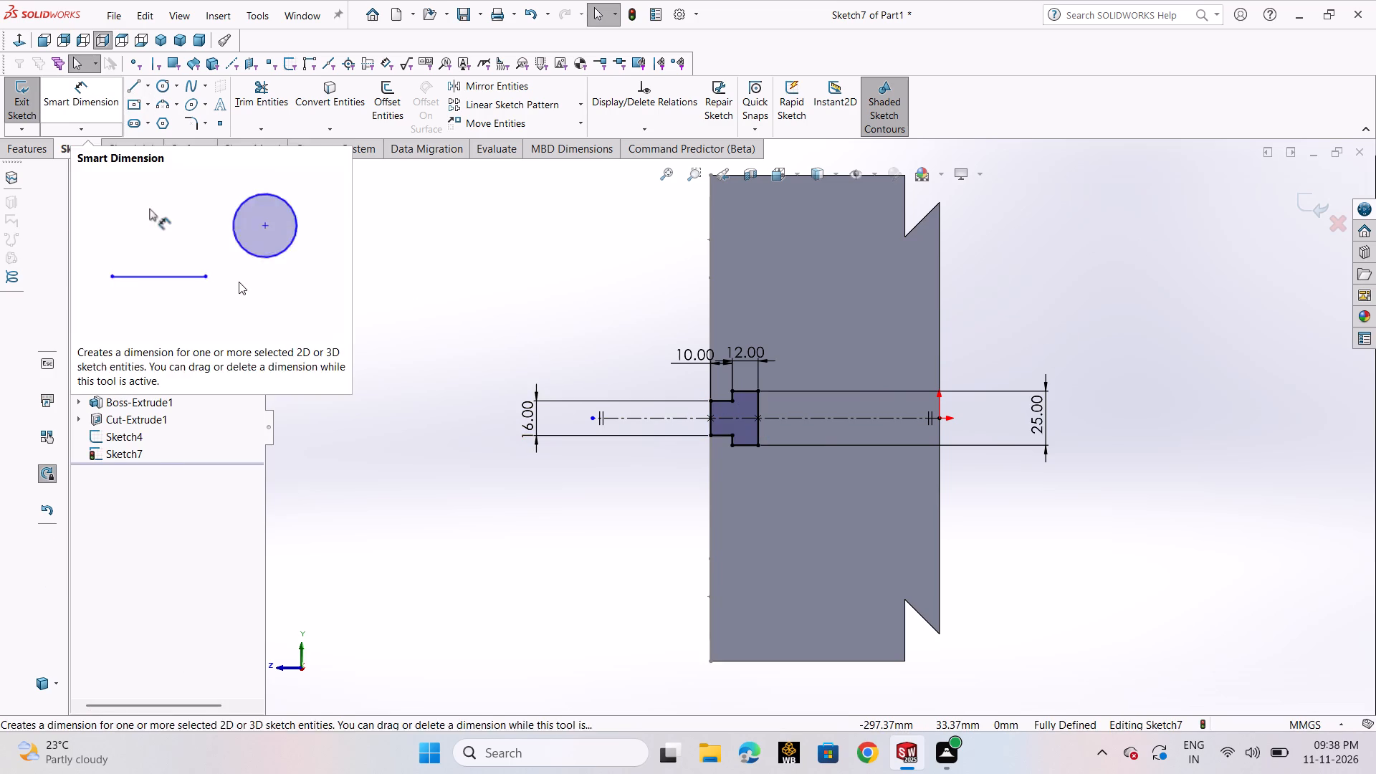
Offset the T-slot's horizontal centreline 65 mm bi-directionally, with dimensions added.
left_click(147, 90)
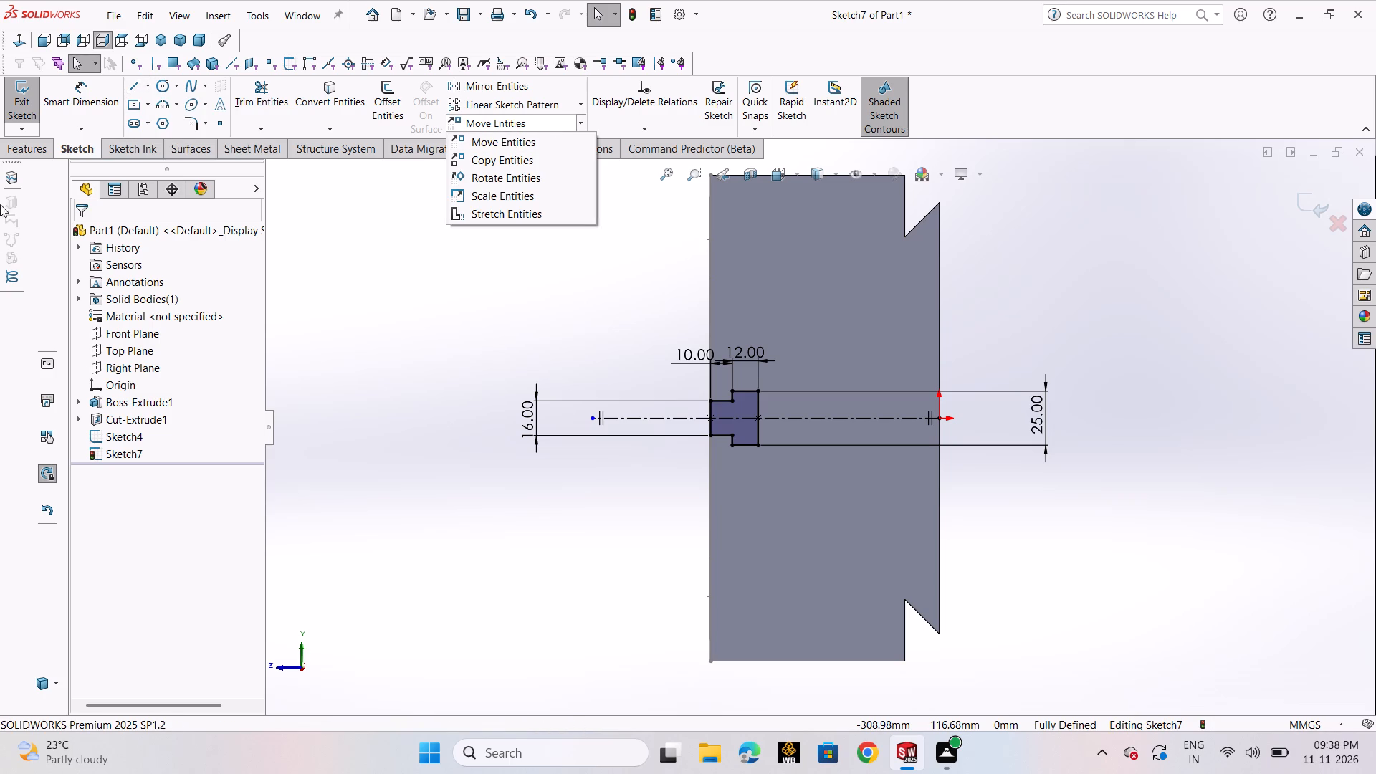
left_click(574, 300)
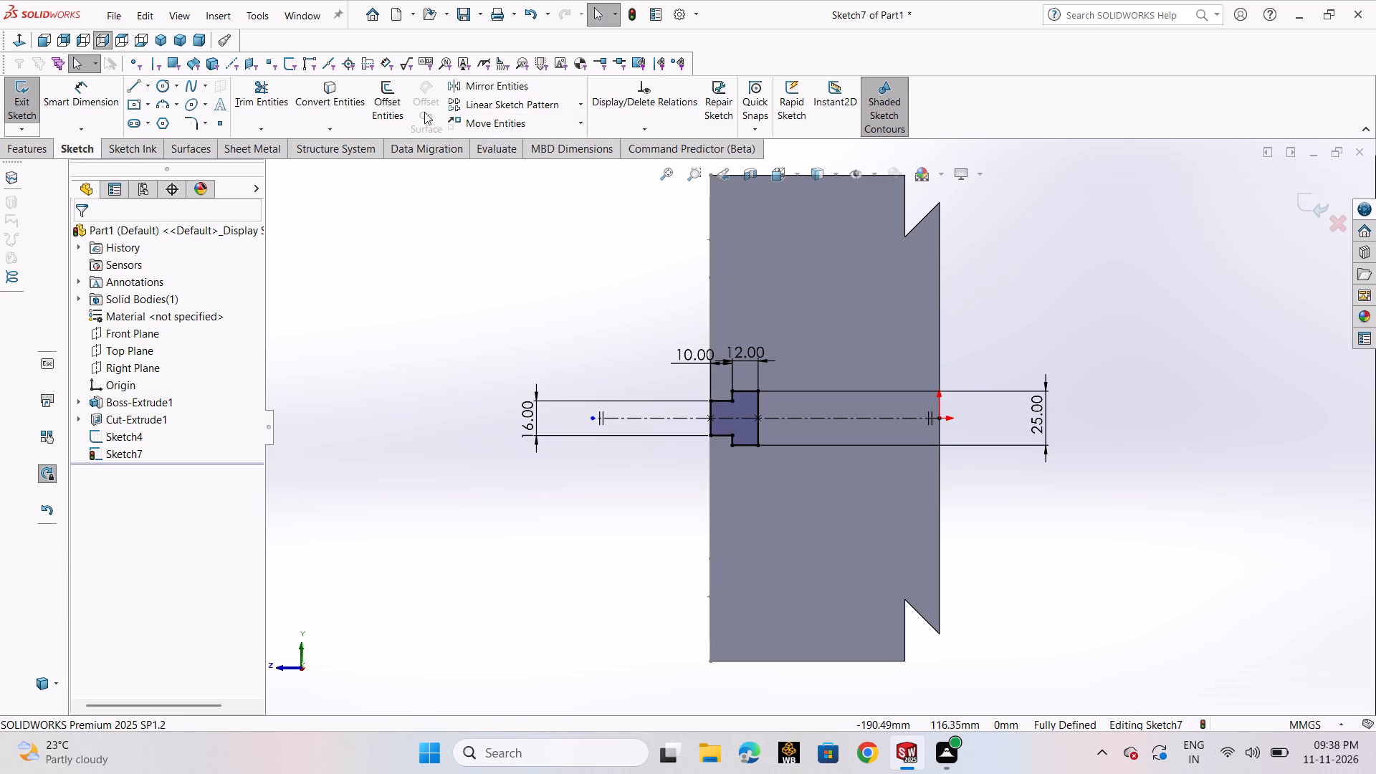
left_click(378, 101)
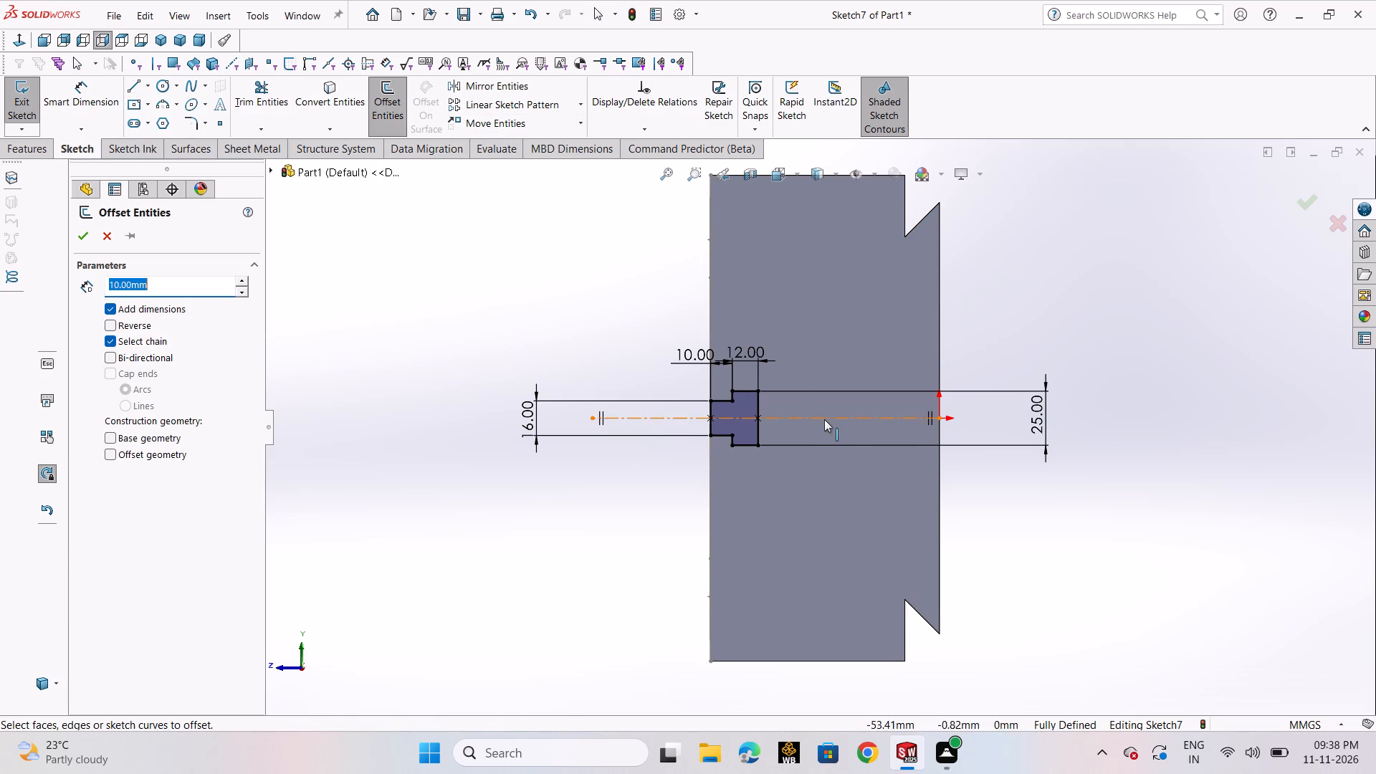
left_click(823, 418)
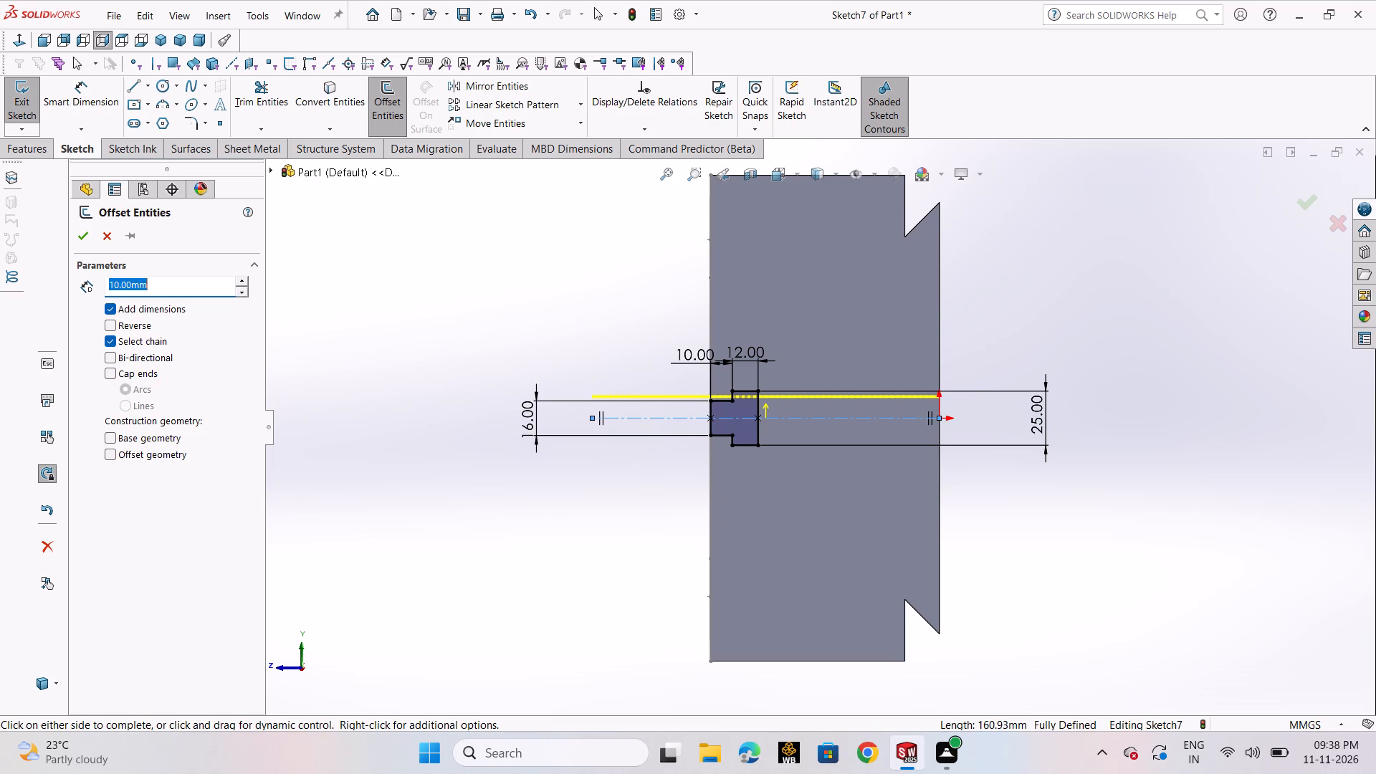
type("35")
key("BackSpace")
key("BackSpace")
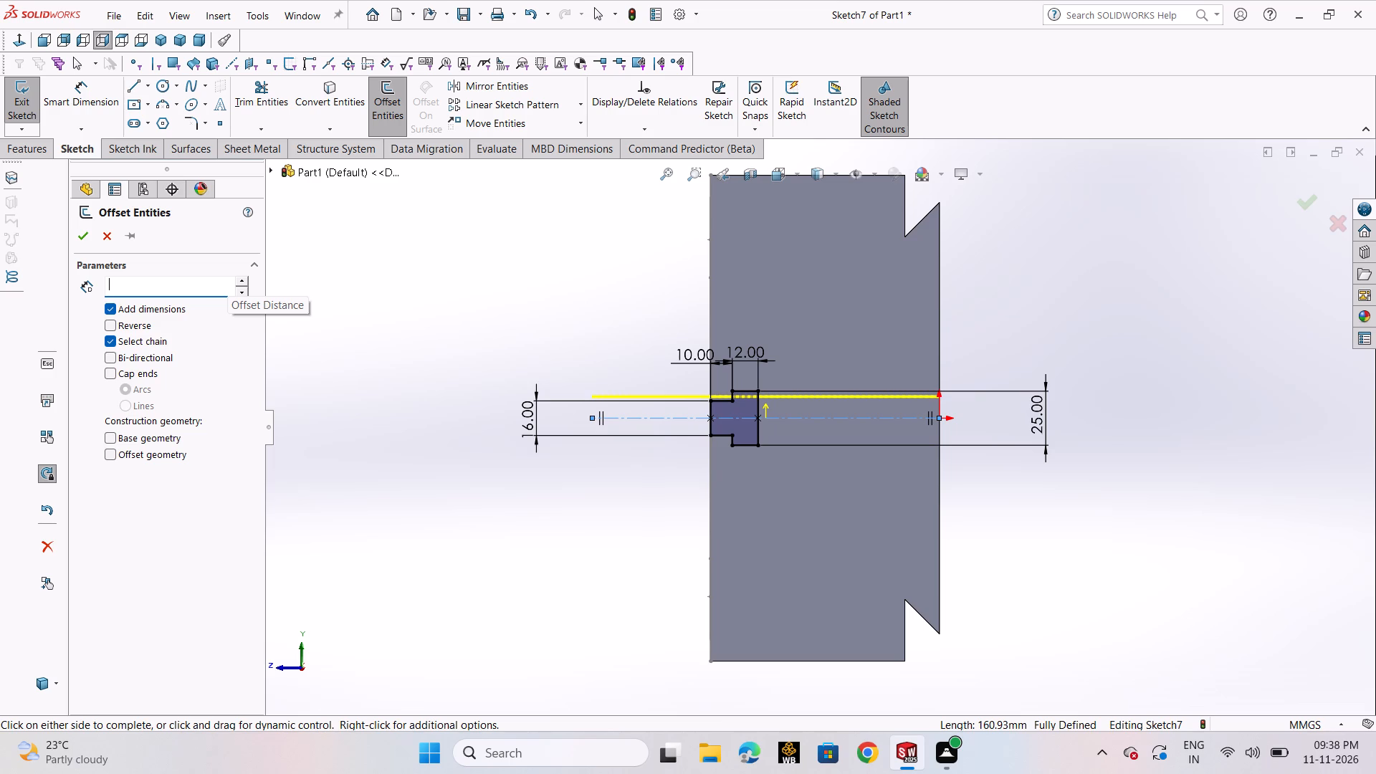
type("65")
type("/2")
key("Return")
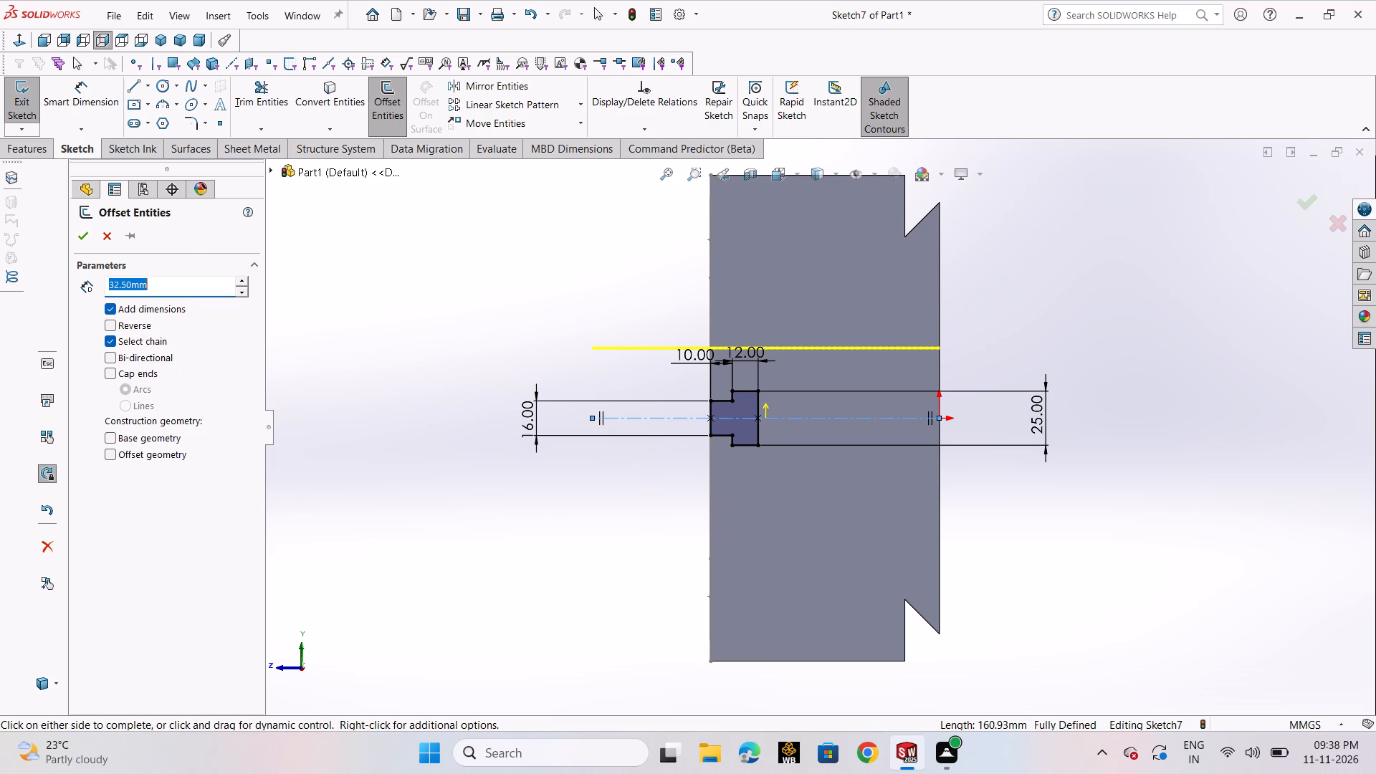
type("65")
key("Return")
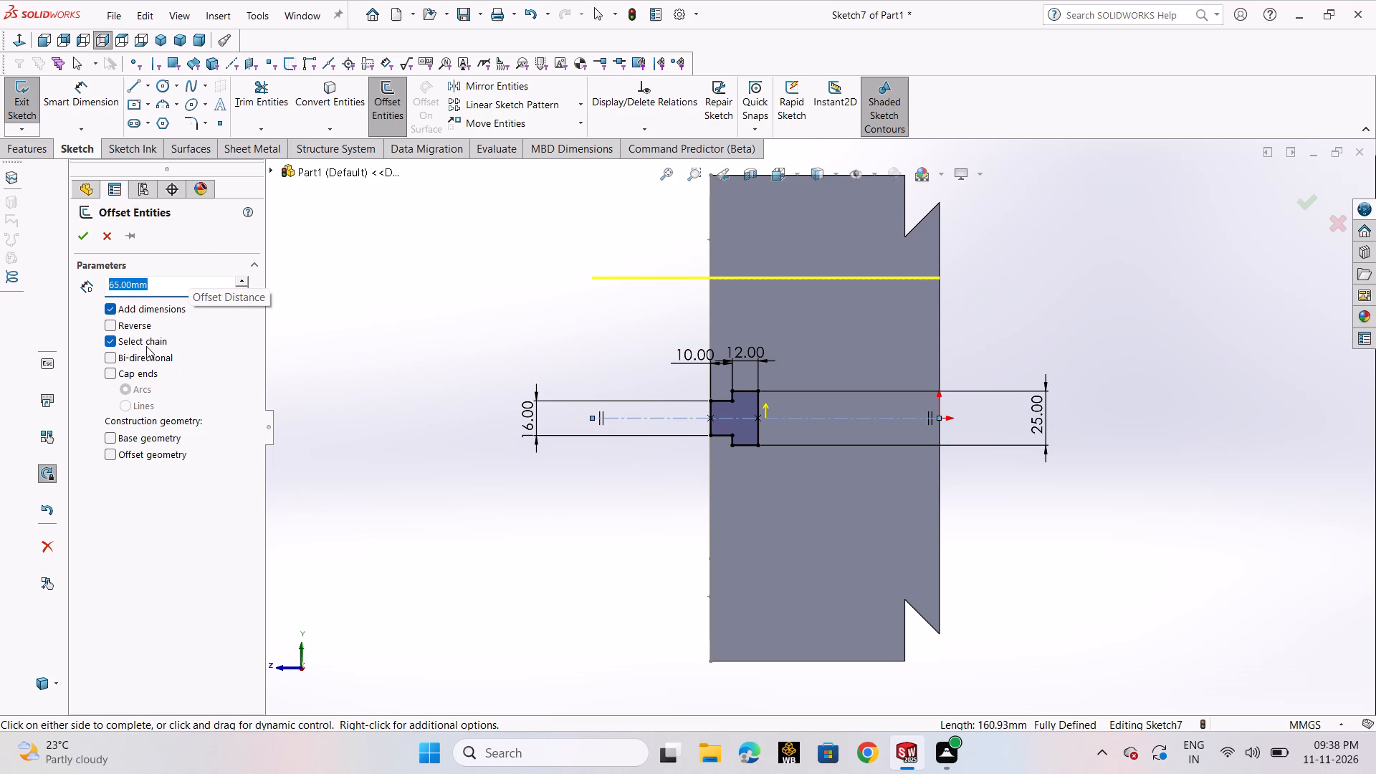
left_click(131, 328)
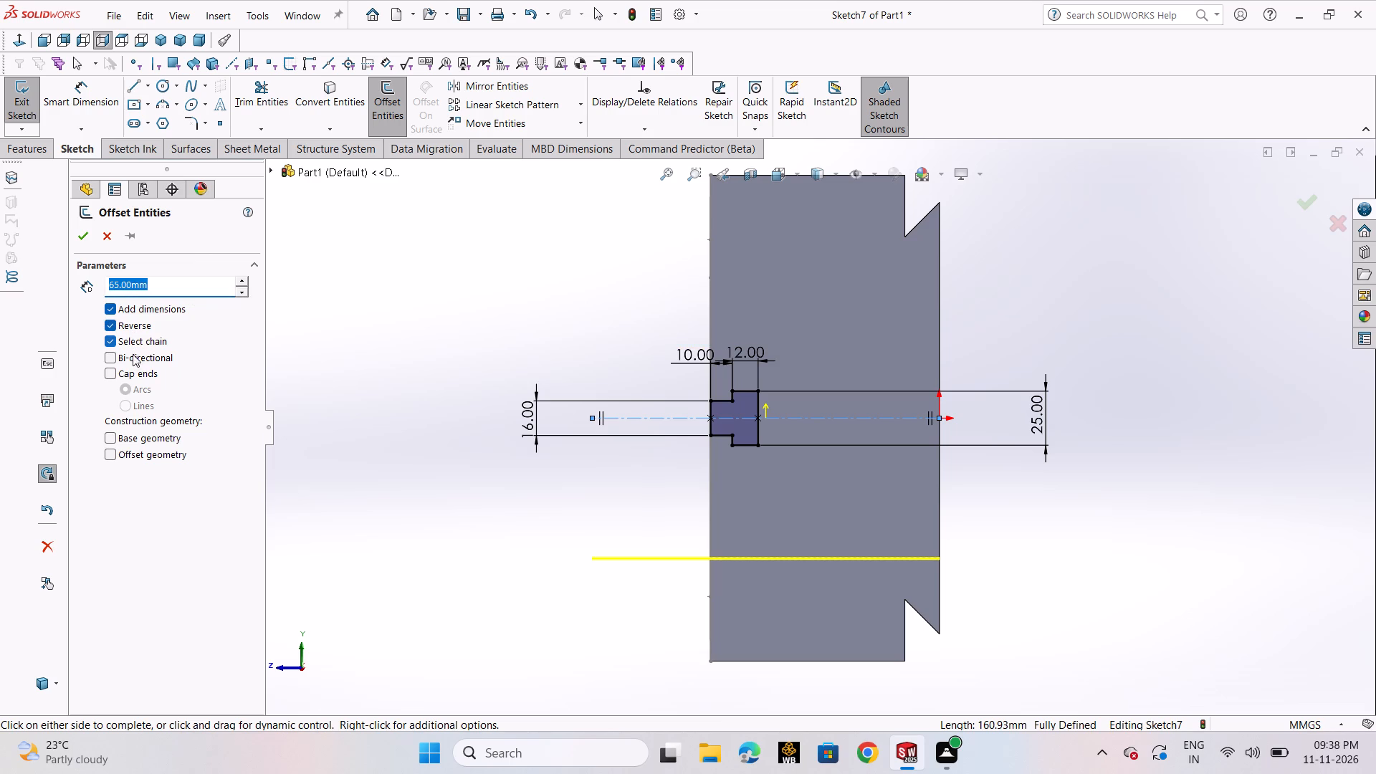
left_click(133, 358)
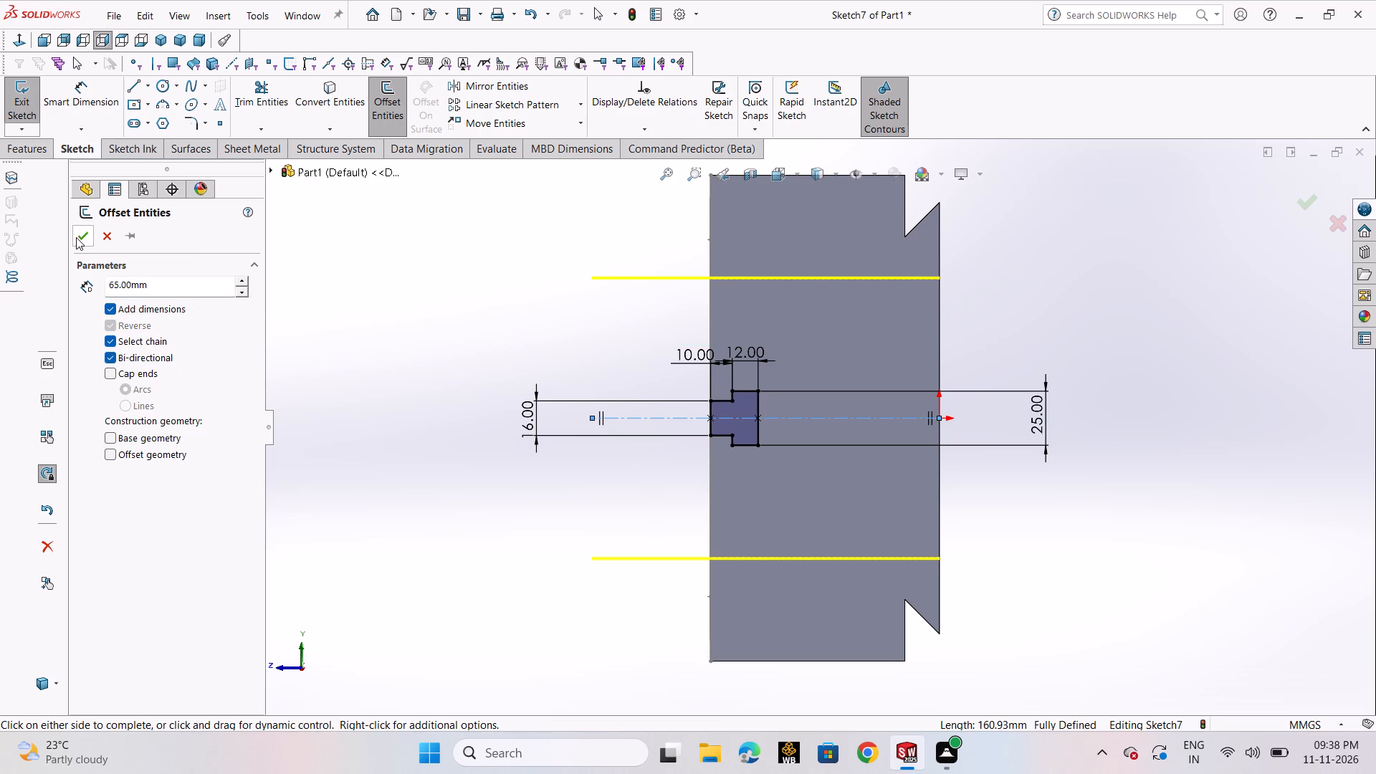
left_click(79, 239)
left_click(439, 457)
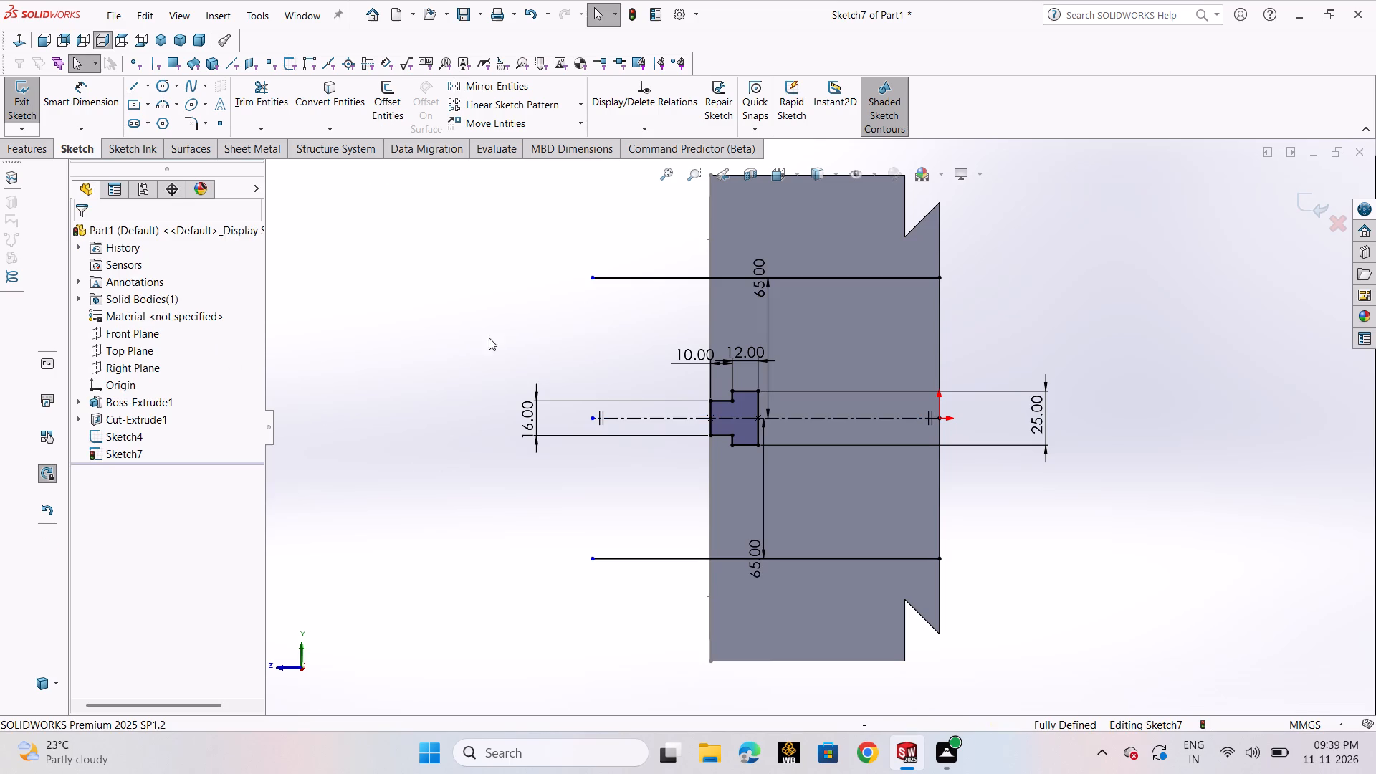
Copy the T-slot profile from its opening's midpoint to where the upper offset line crosses the block's edge, keeping relations.
left_click(586, 117)
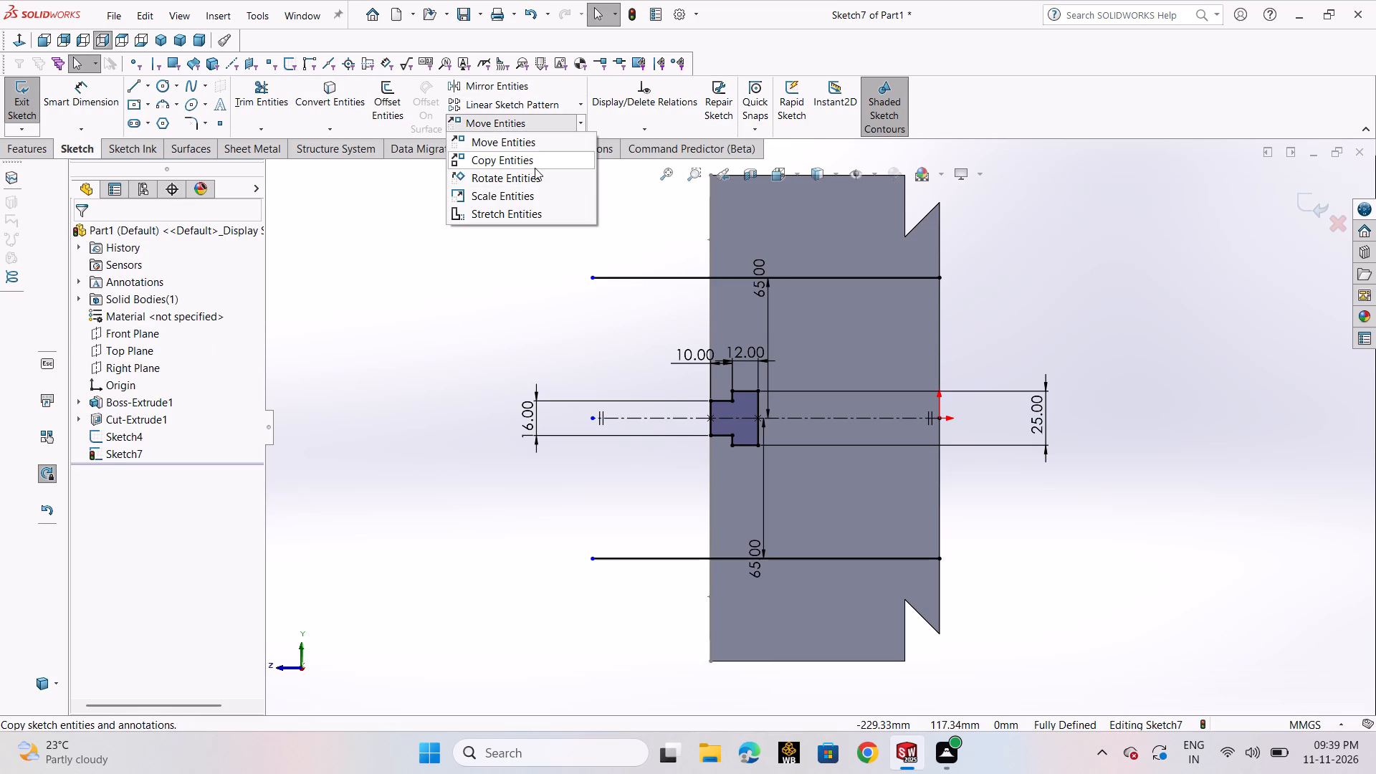
left_click(535, 168)
left_click(720, 426)
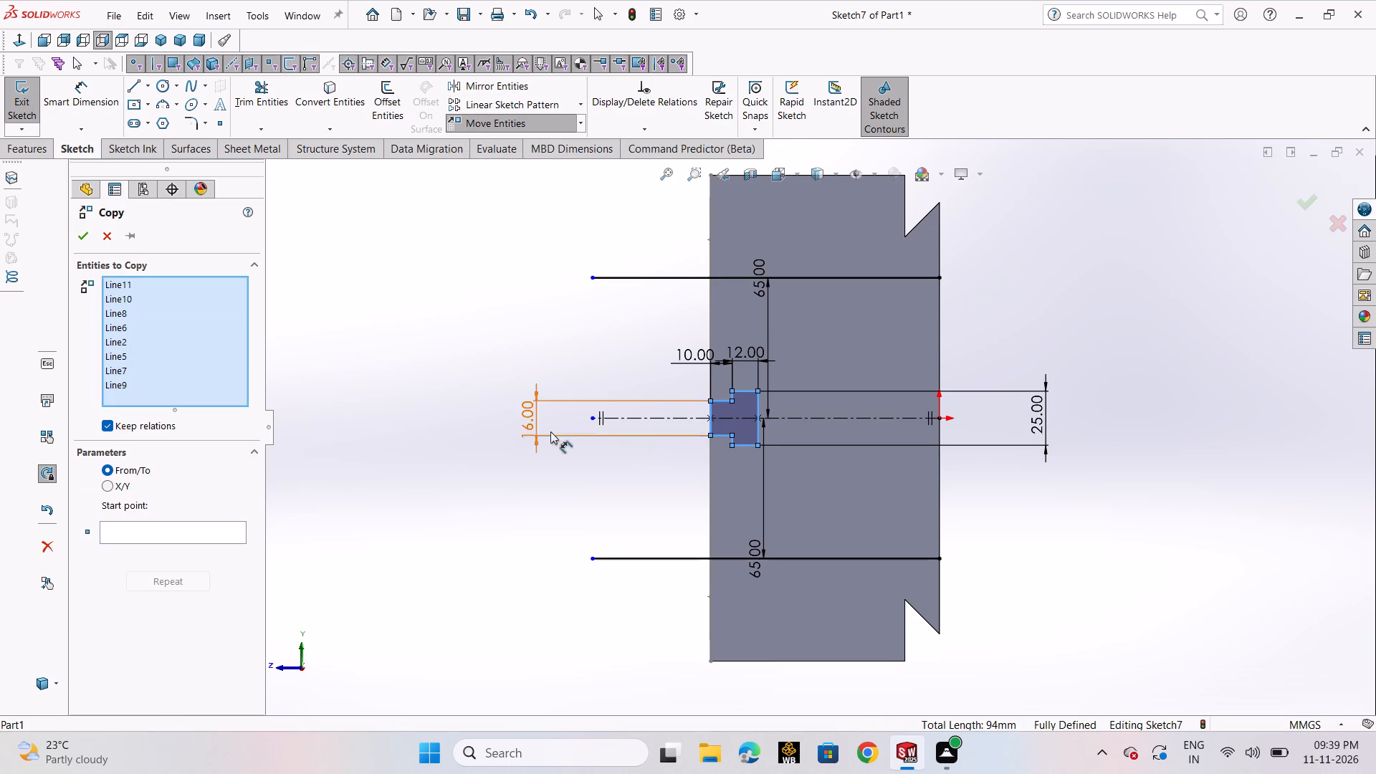
left_click(231, 527)
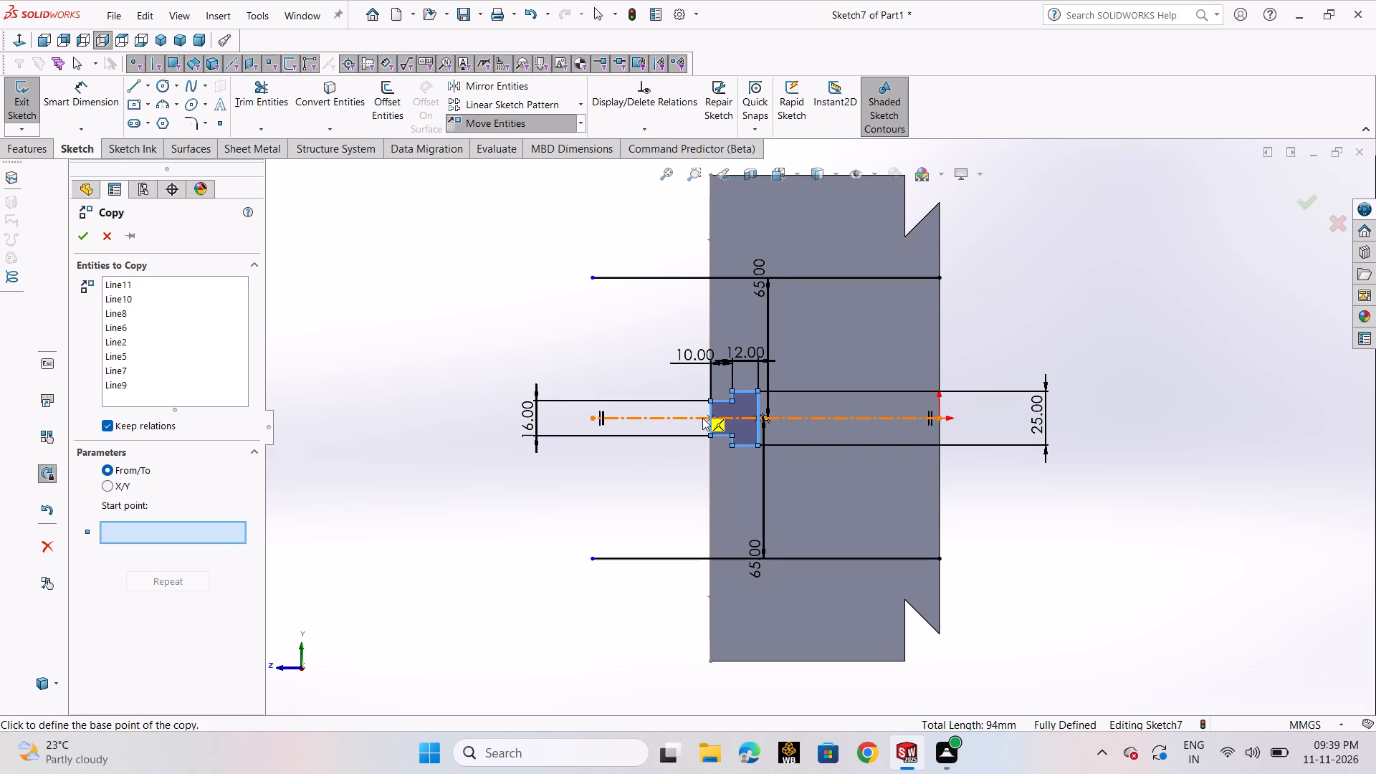
left_click(710, 419)
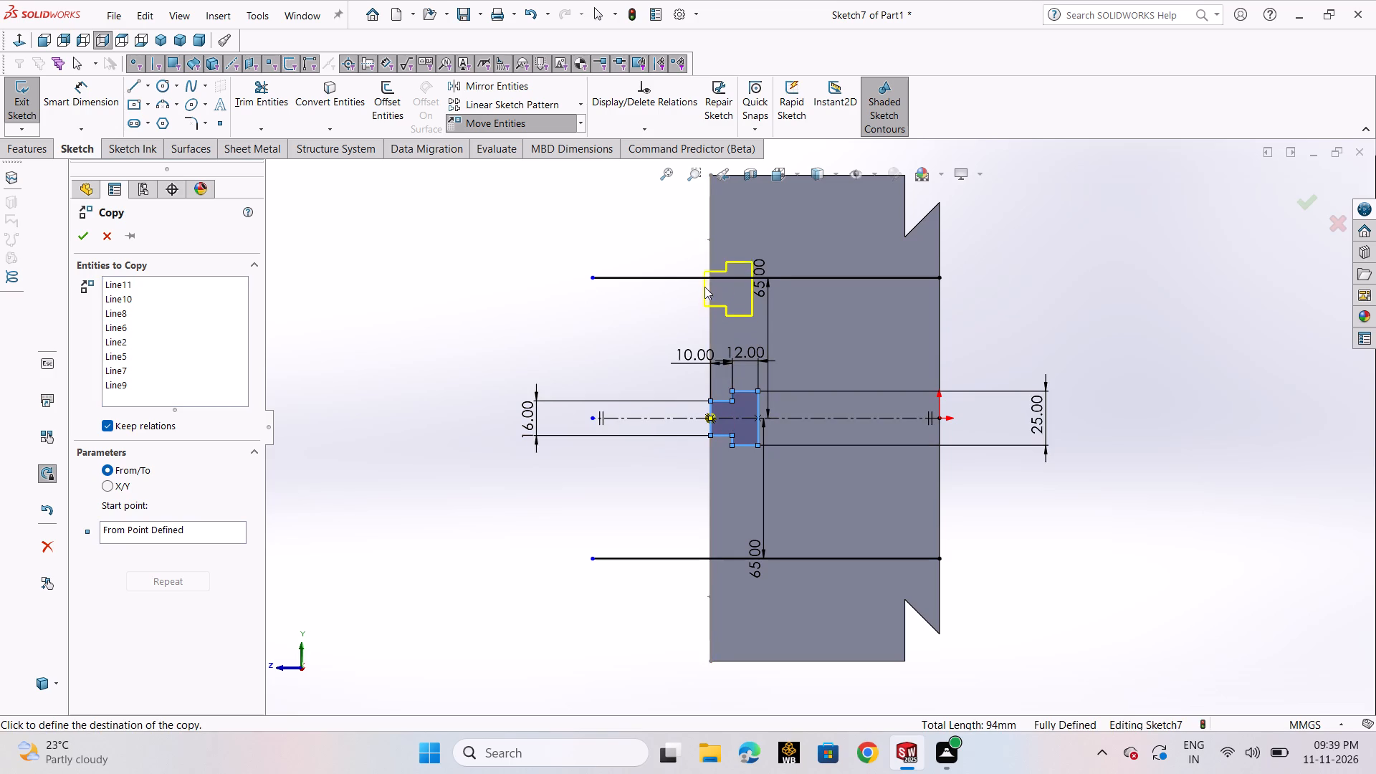
scroll(709, 279, "down", 4)
scroll(779, 338, "down", 4)
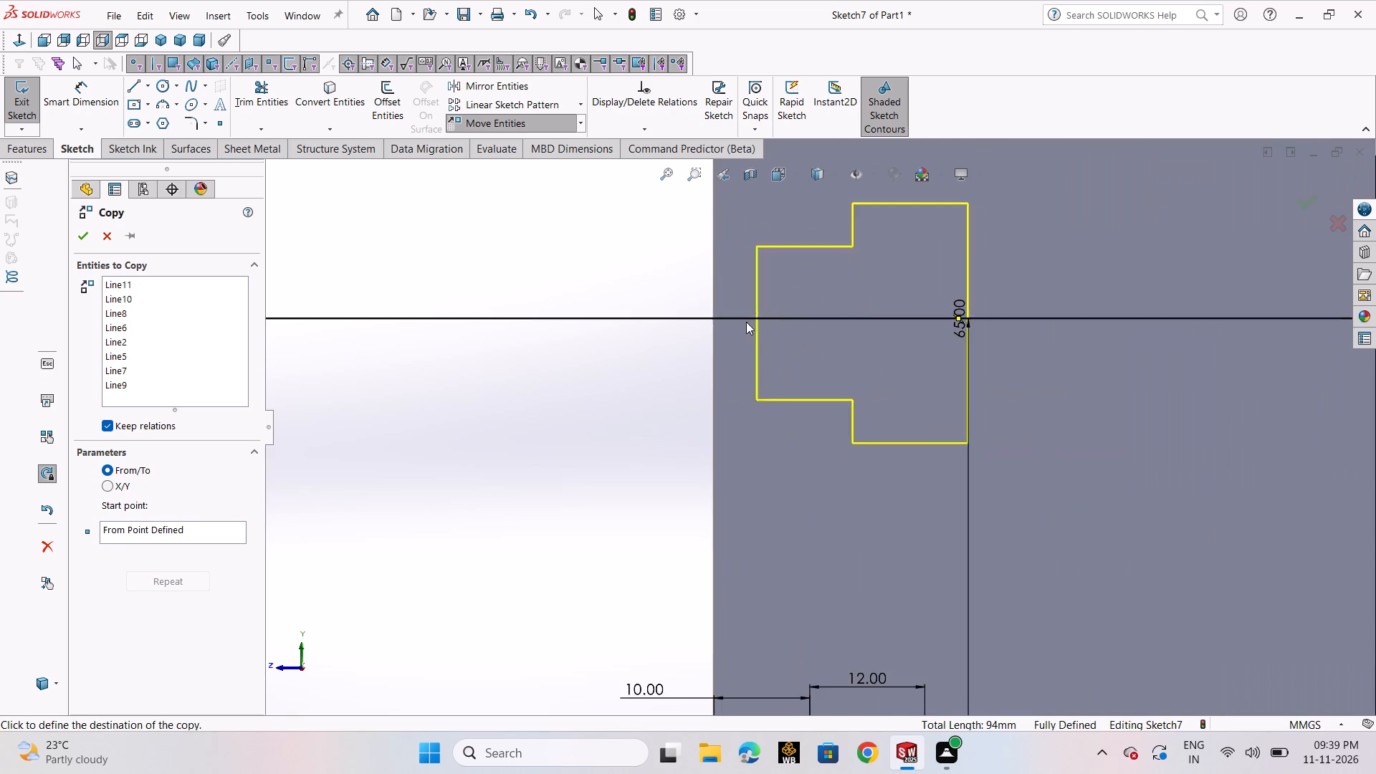
left_click(714, 318)
Copy the central T-slot profile from its opening's midpoint to where the lower offset line crosses the block's edge, keeping relations.
scroll(729, 402, "up", 4)
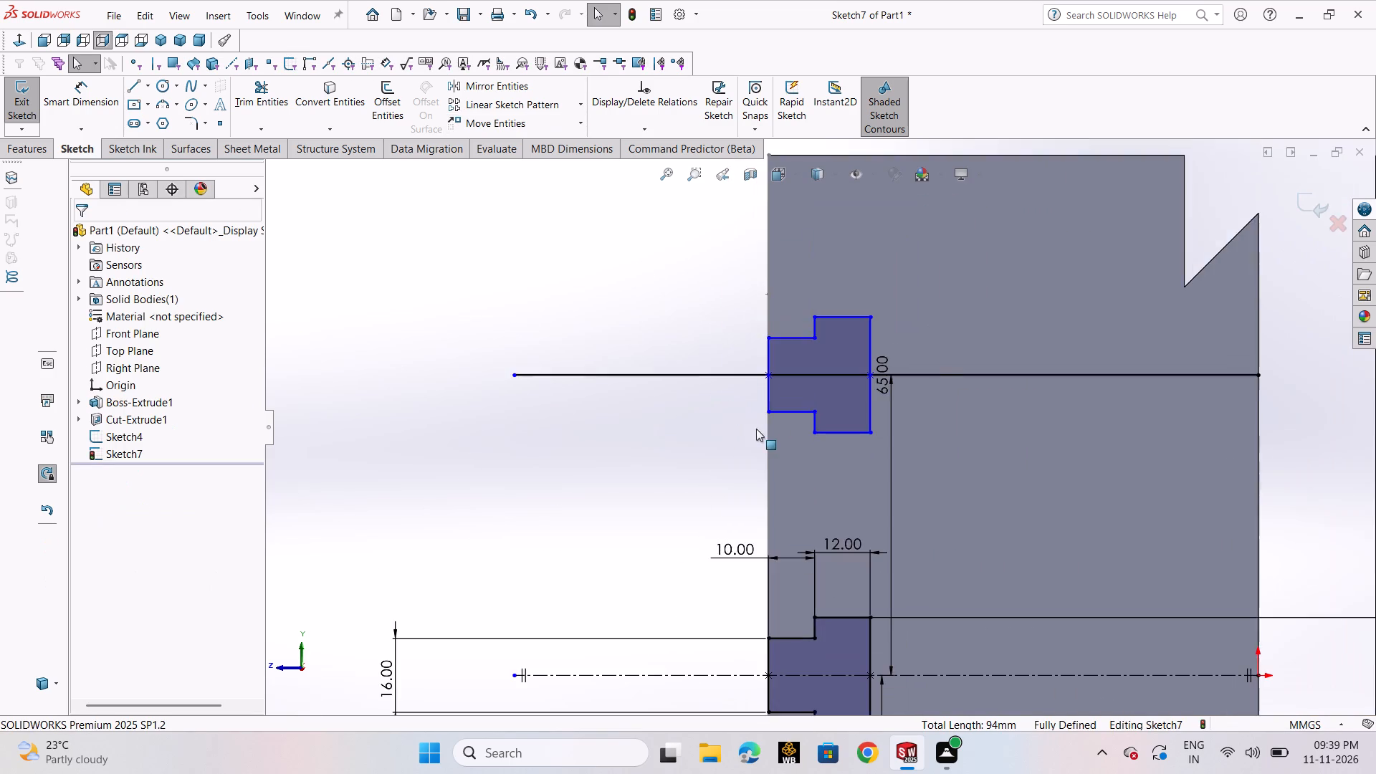
scroll(756, 429, "up", 3)
scroll(793, 572, "up", 3)
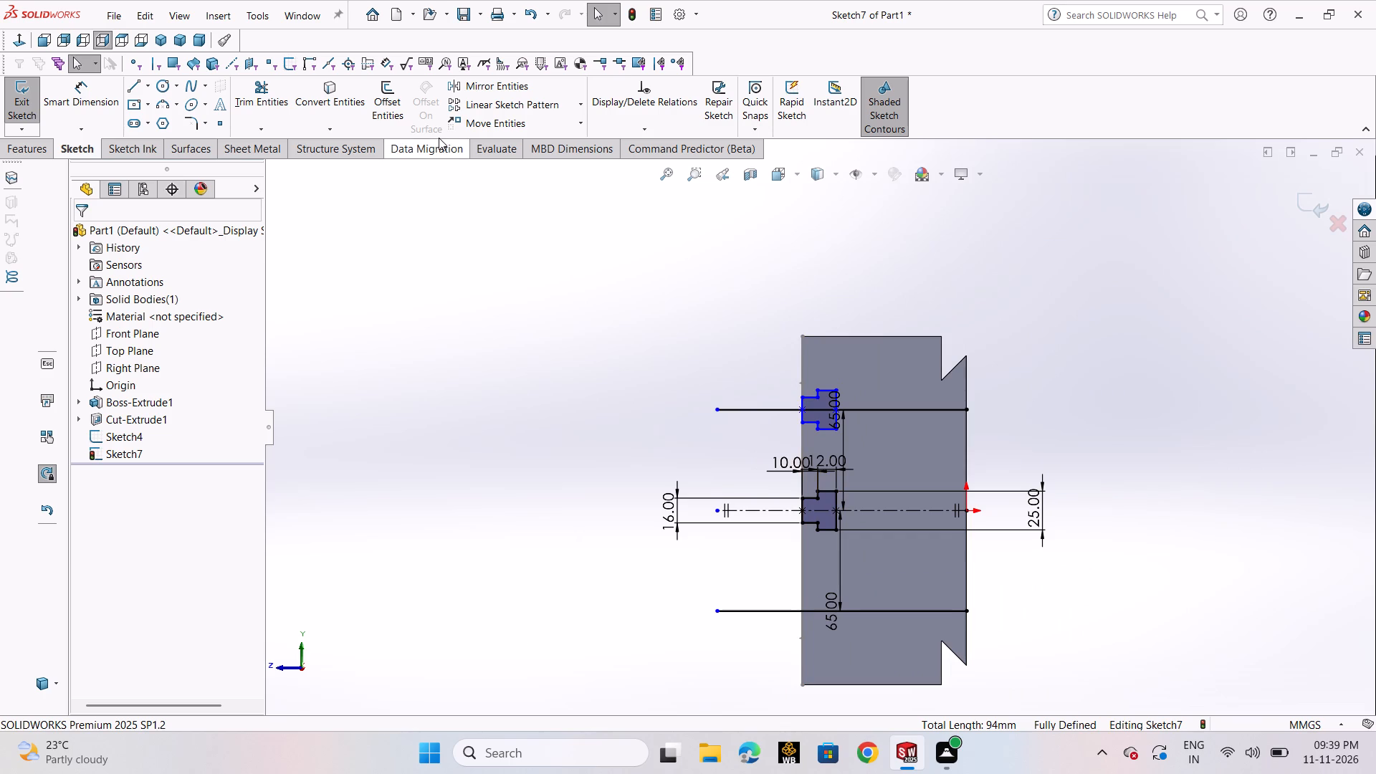
left_click(580, 128)
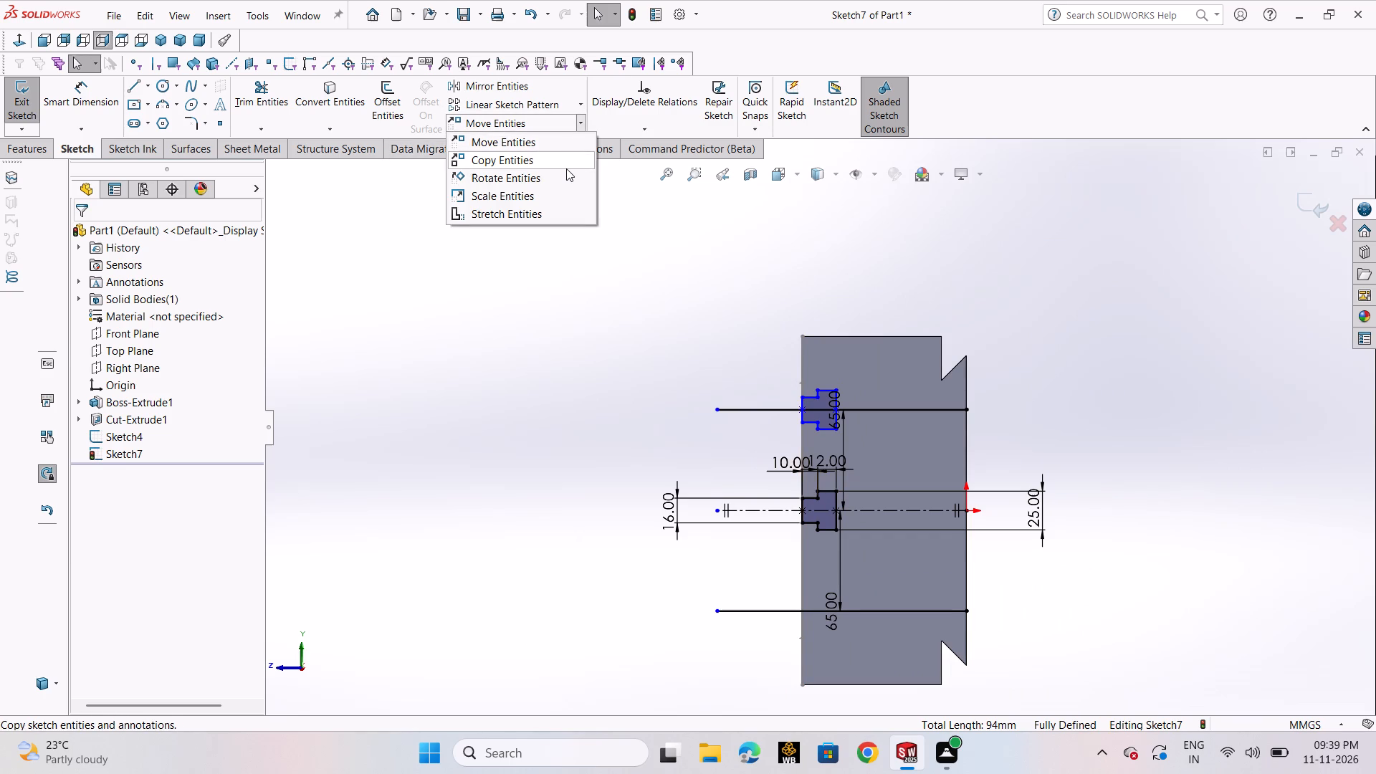
left_click(566, 168)
left_click(826, 520)
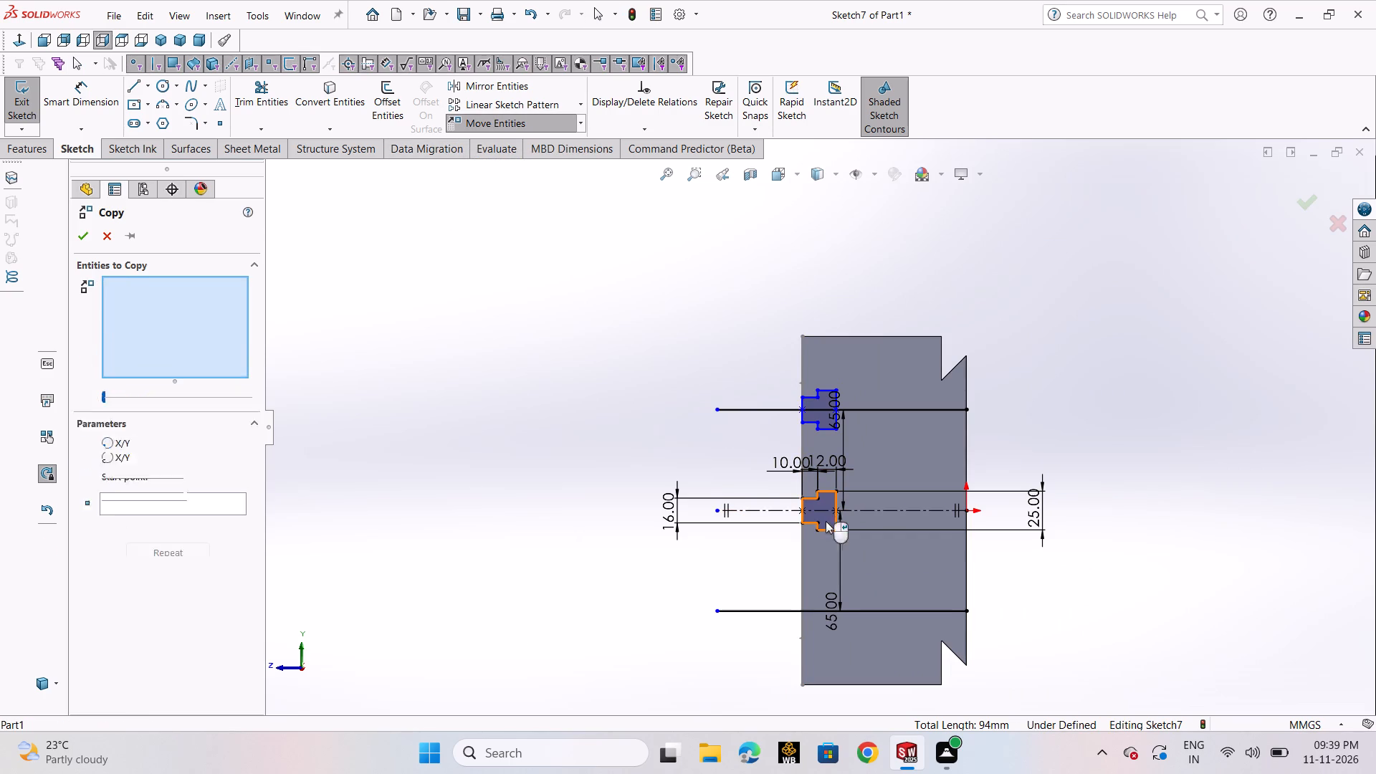
left_click(205, 530)
scroll(795, 523, "down", 2)
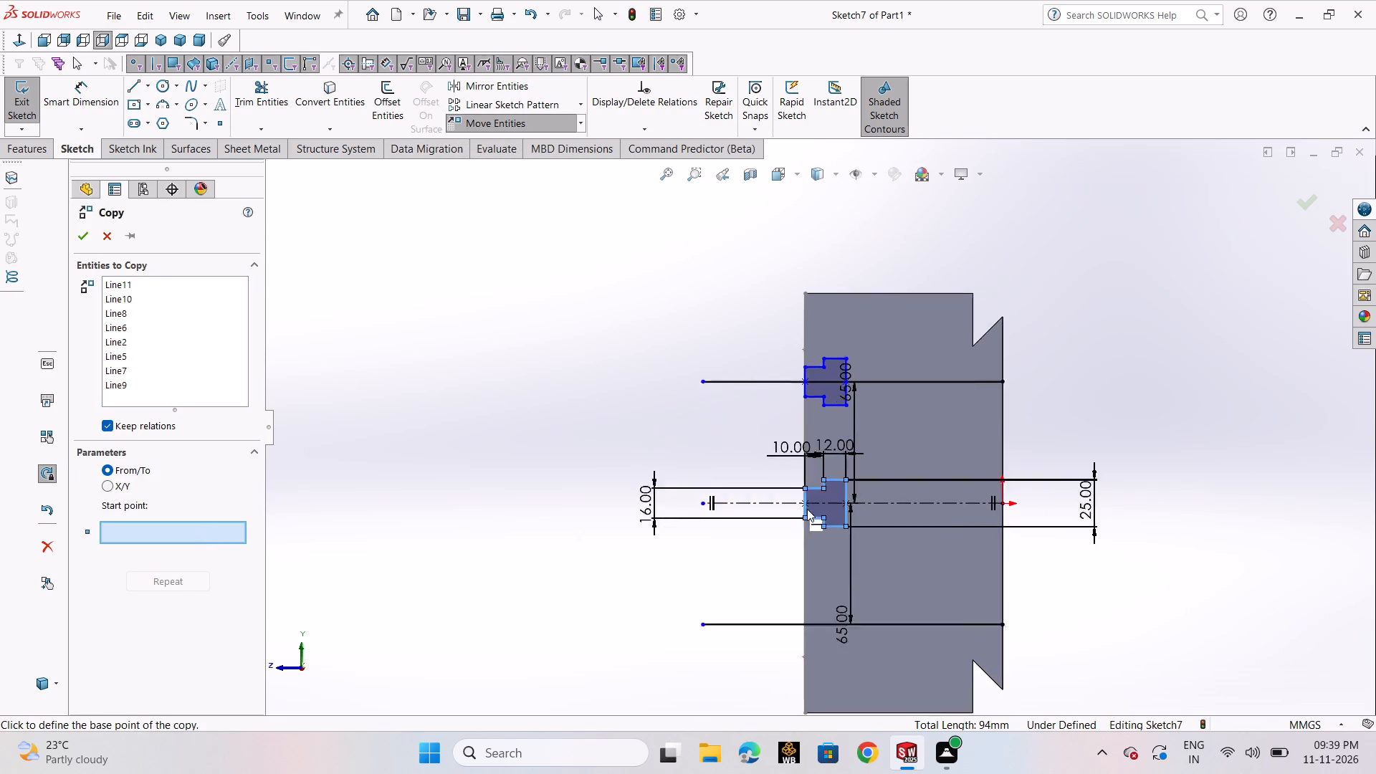
scroll(807, 509, "down", 3)
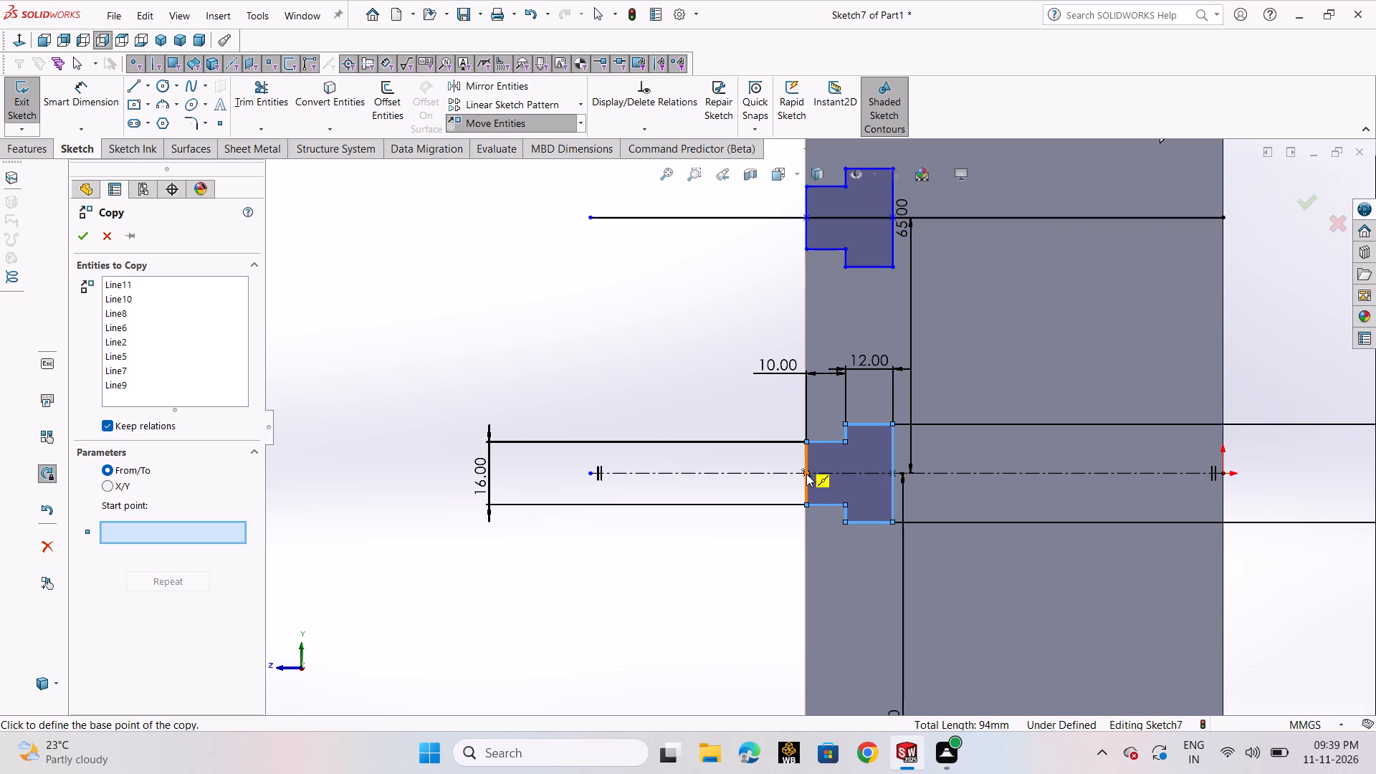
left_click(806, 474)
scroll(813, 580, "up", 3)
scroll(815, 597, "down", 3)
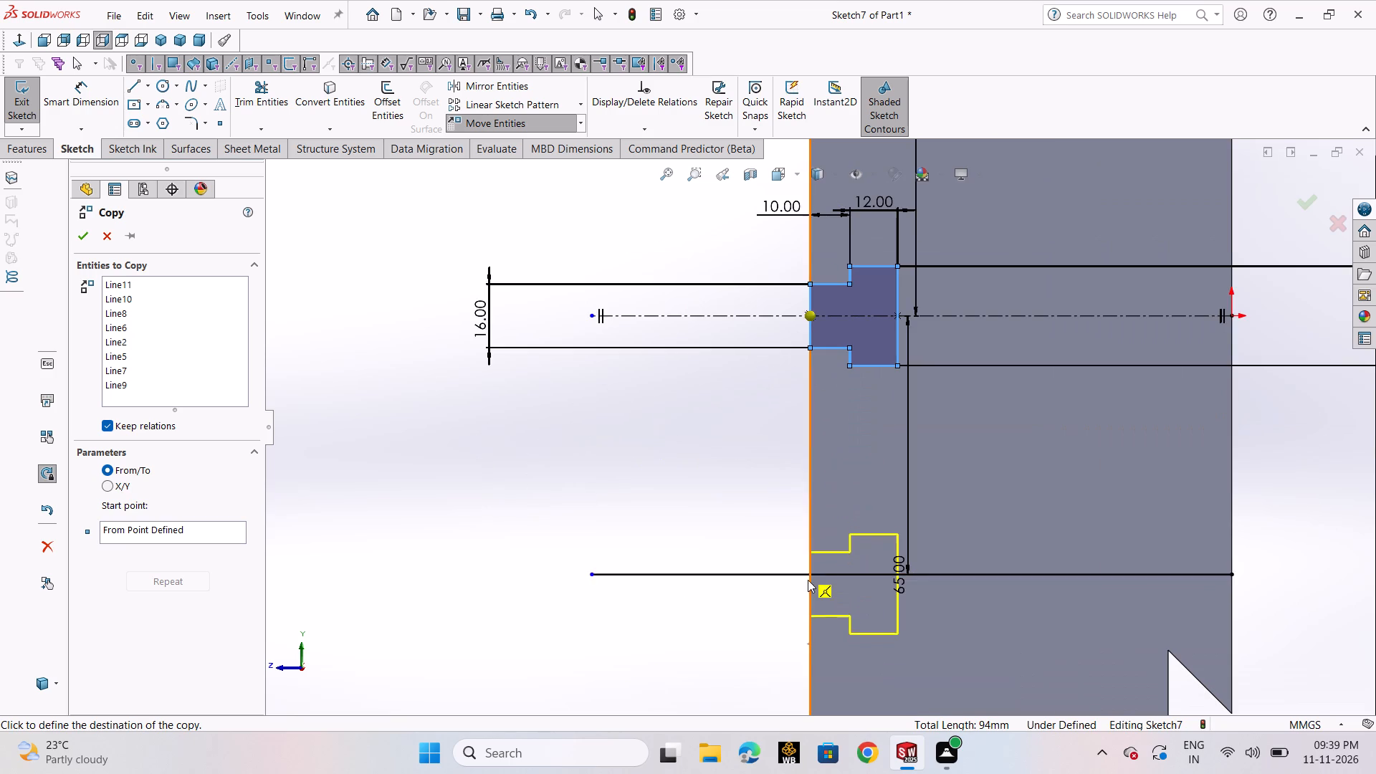
left_click(808, 574)
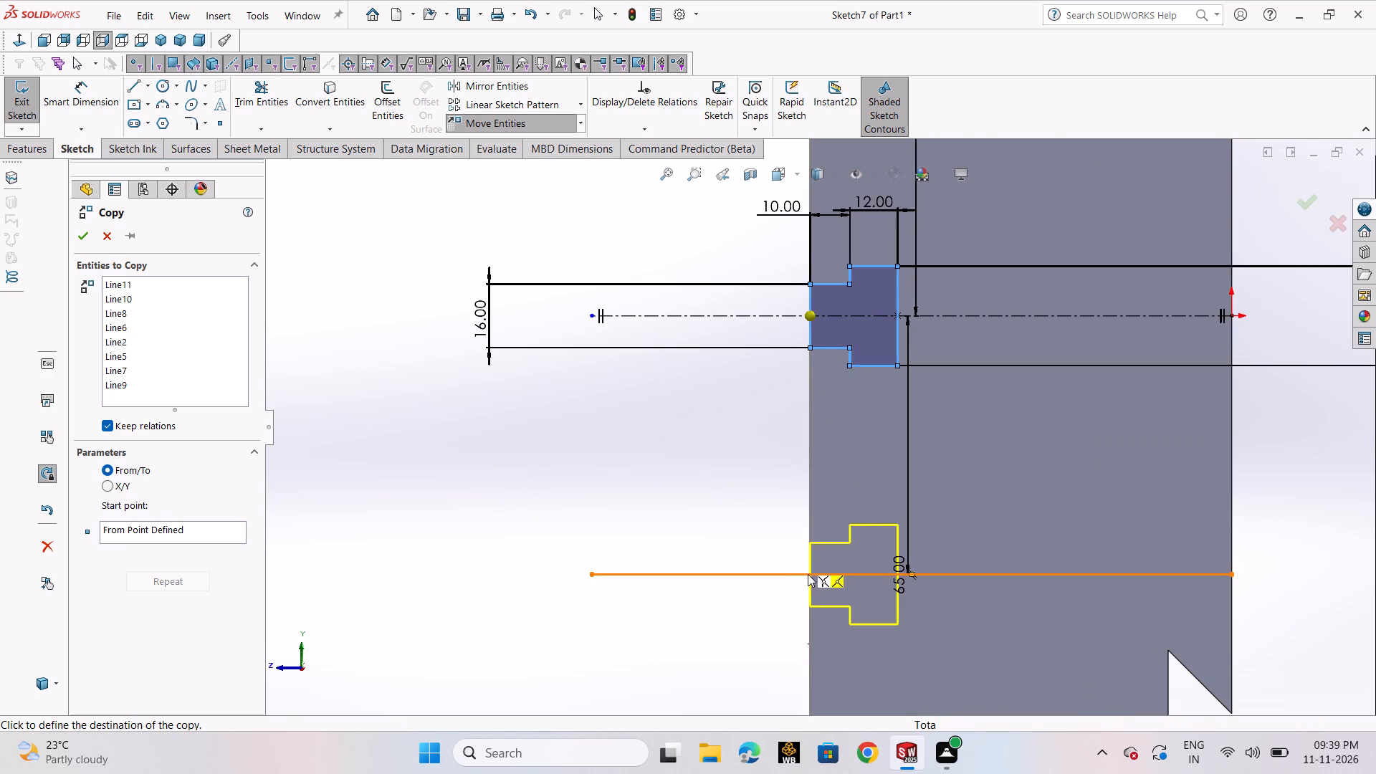
right_click(770, 586)
left_click(609, 507)
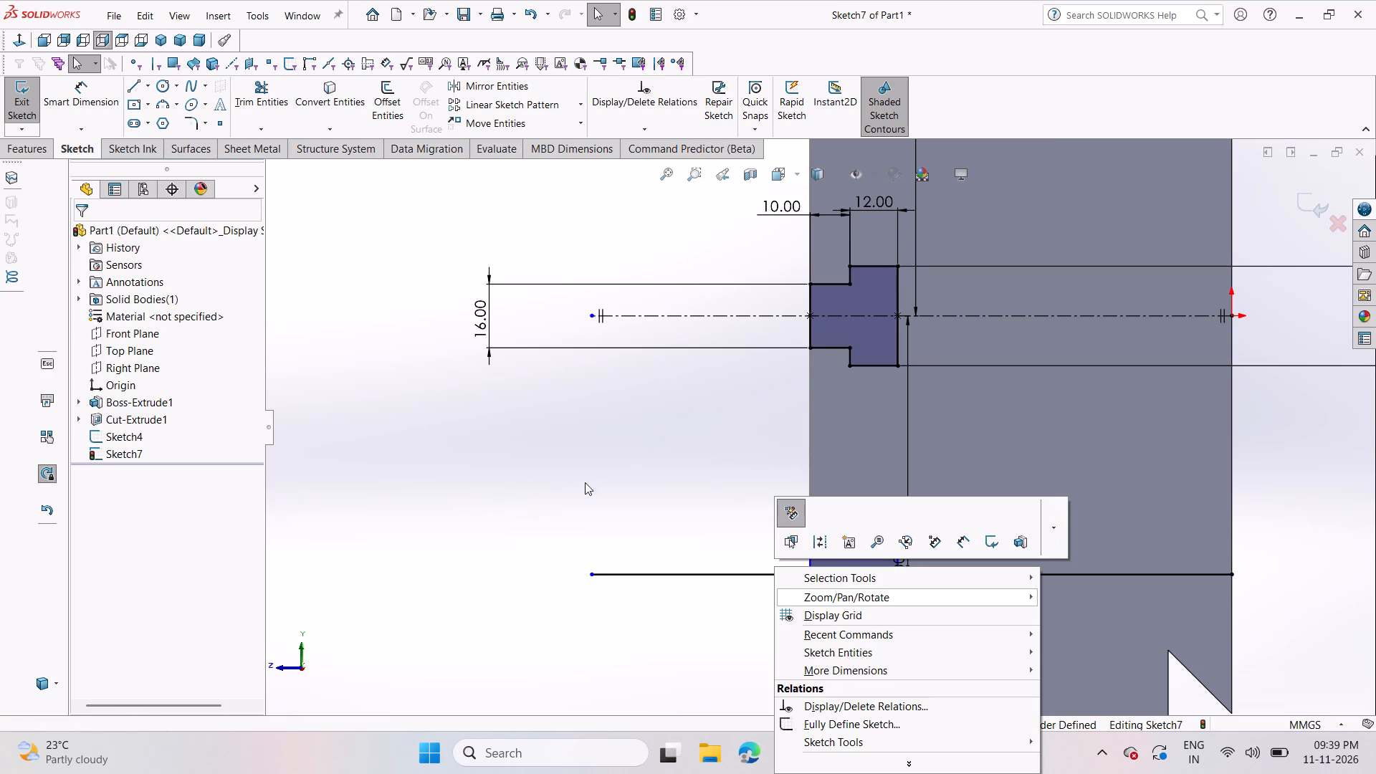
scroll(985, 298, "up", 2)
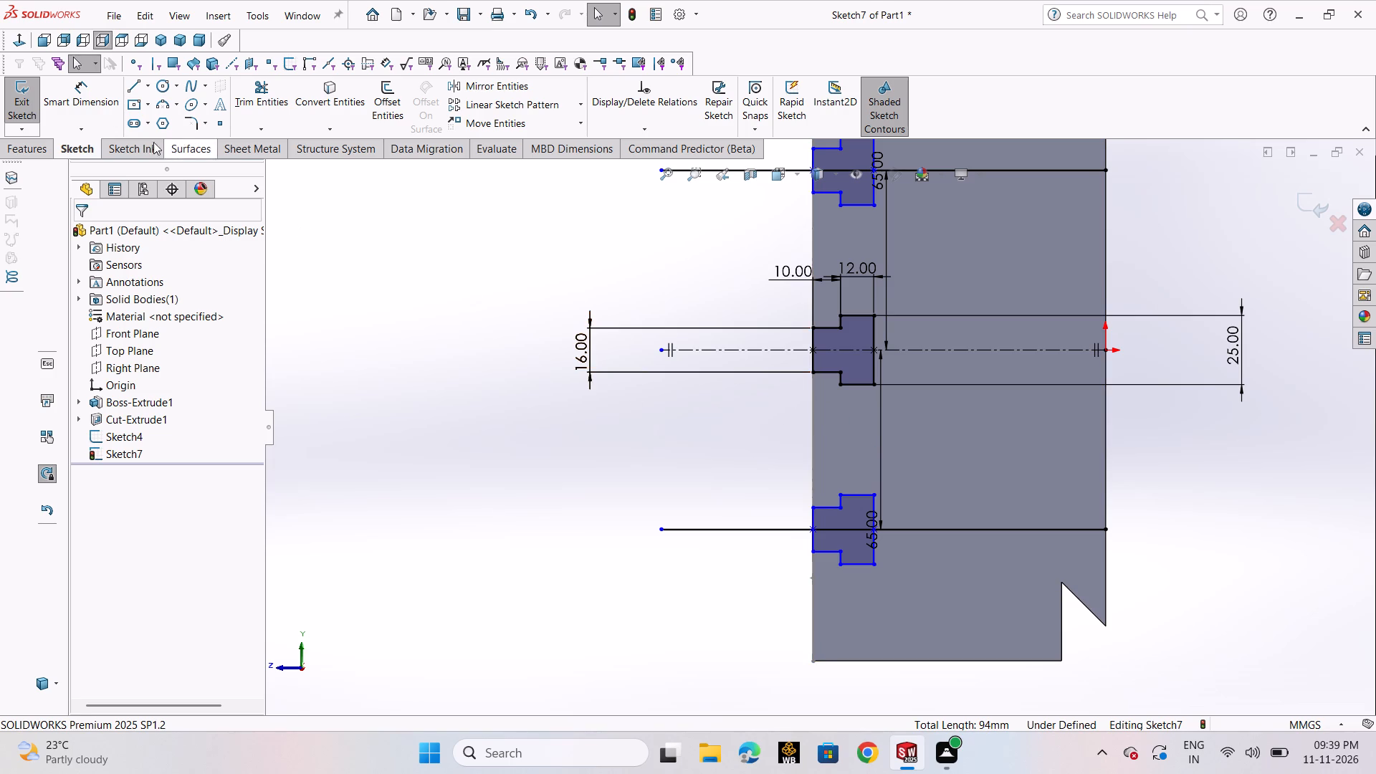
Dimension the lower T-slot copy's neck opening between its upper and lower neck lines, placing it outside the block.
left_click(83, 115)
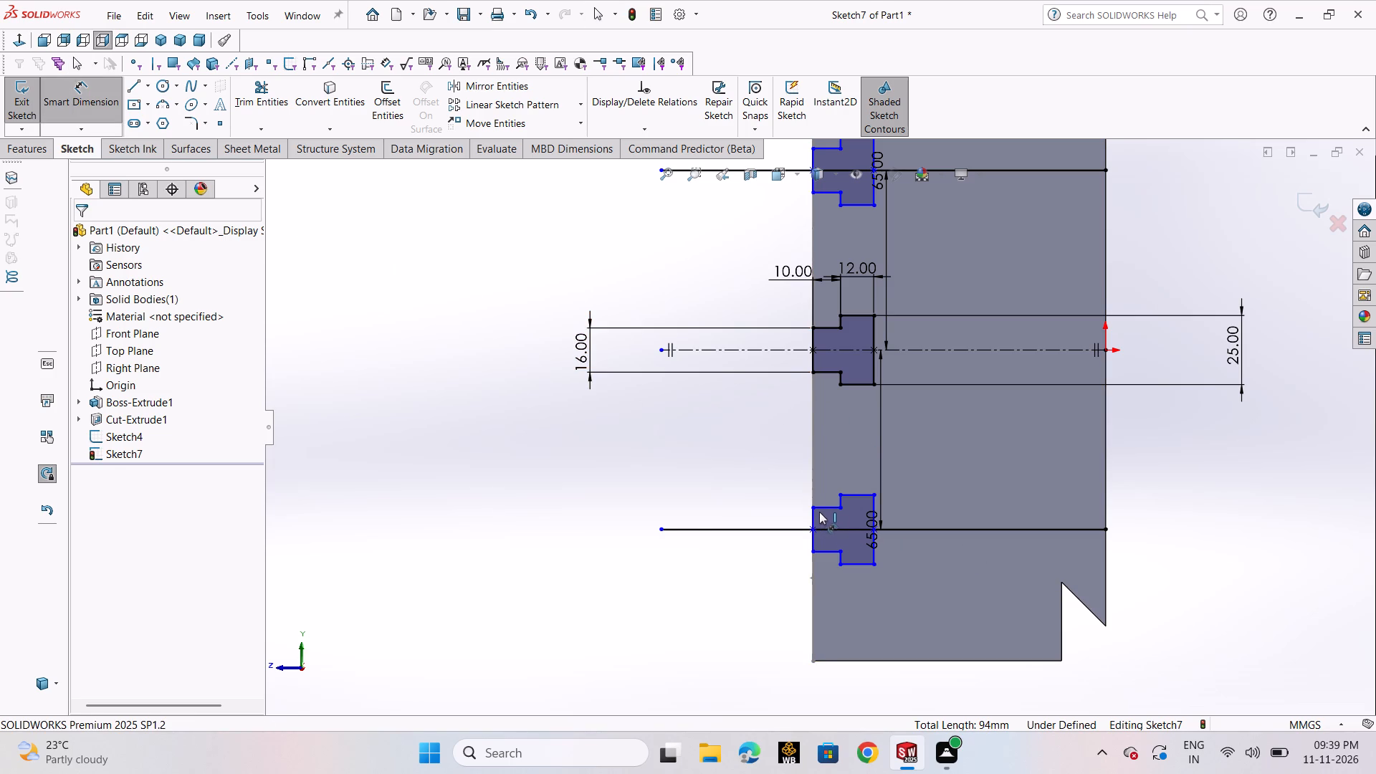
left_click(821, 512)
left_click(828, 548)
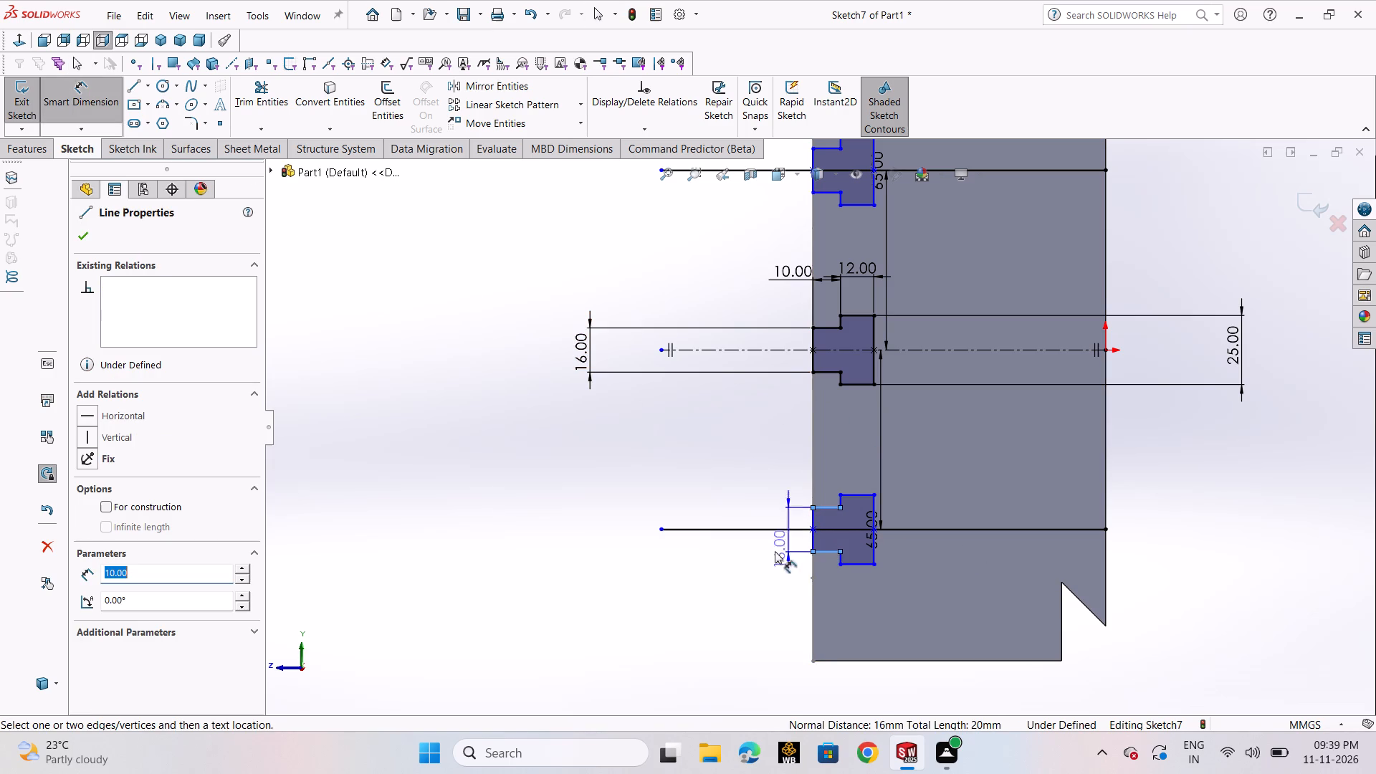
left_click(613, 529)
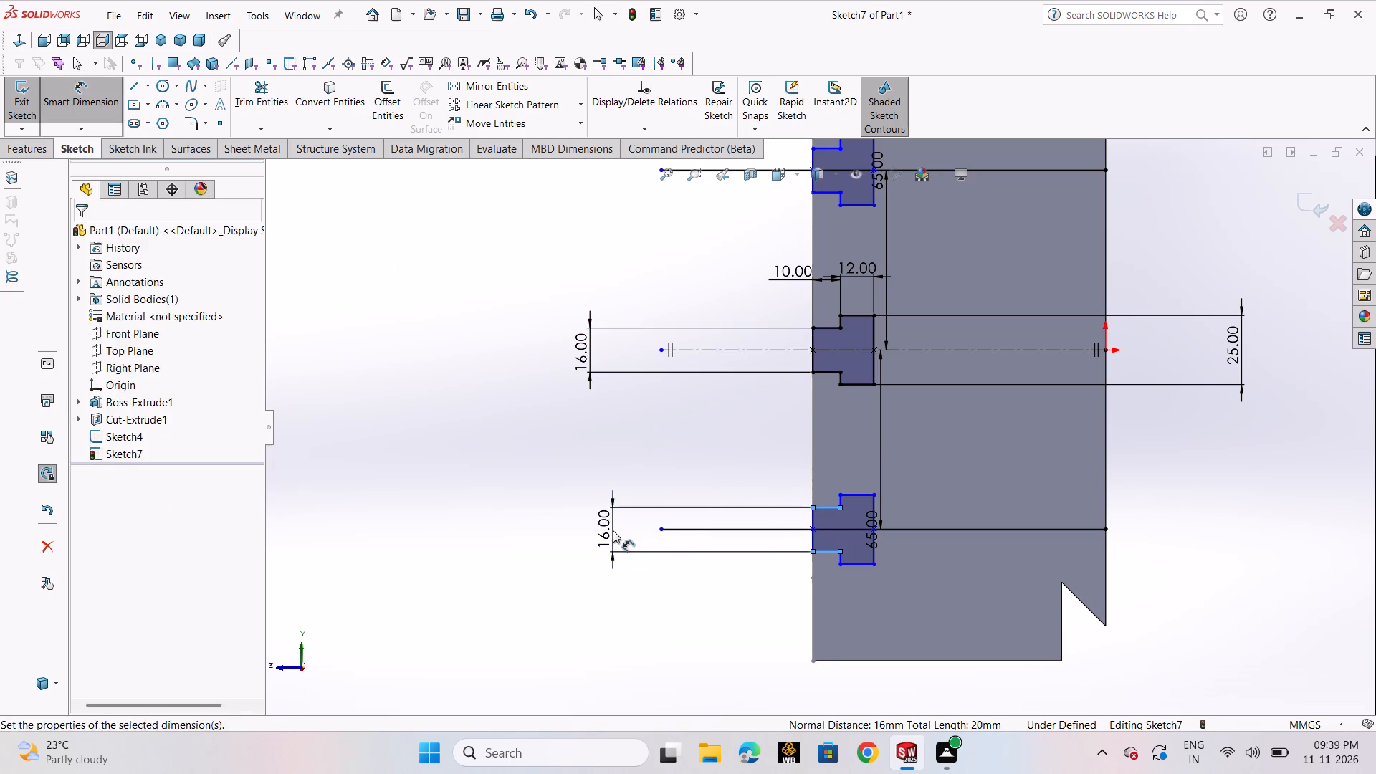
left_click(550, 510)
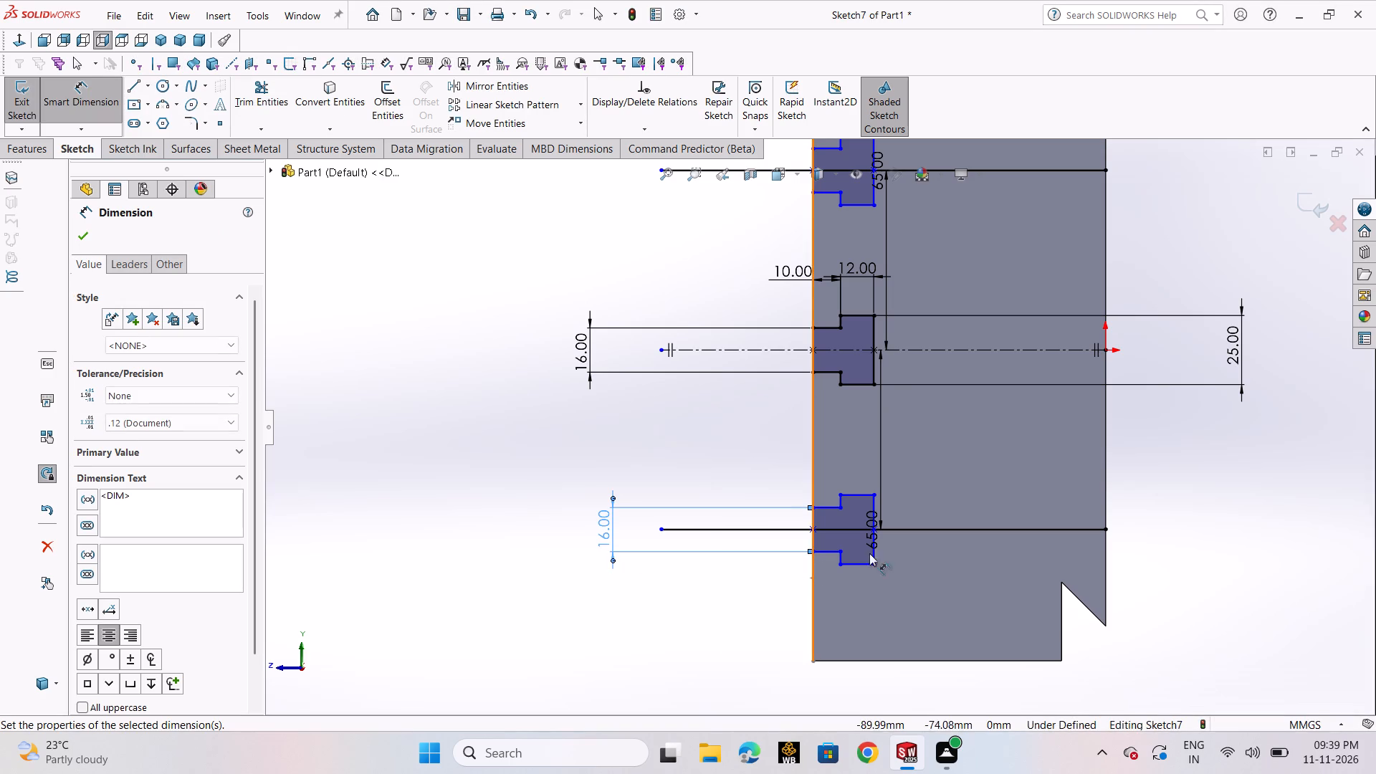
Dimension the height of the lower T-slot copy's head along its inner vertical line.
scroll(883, 541, "down", 5)
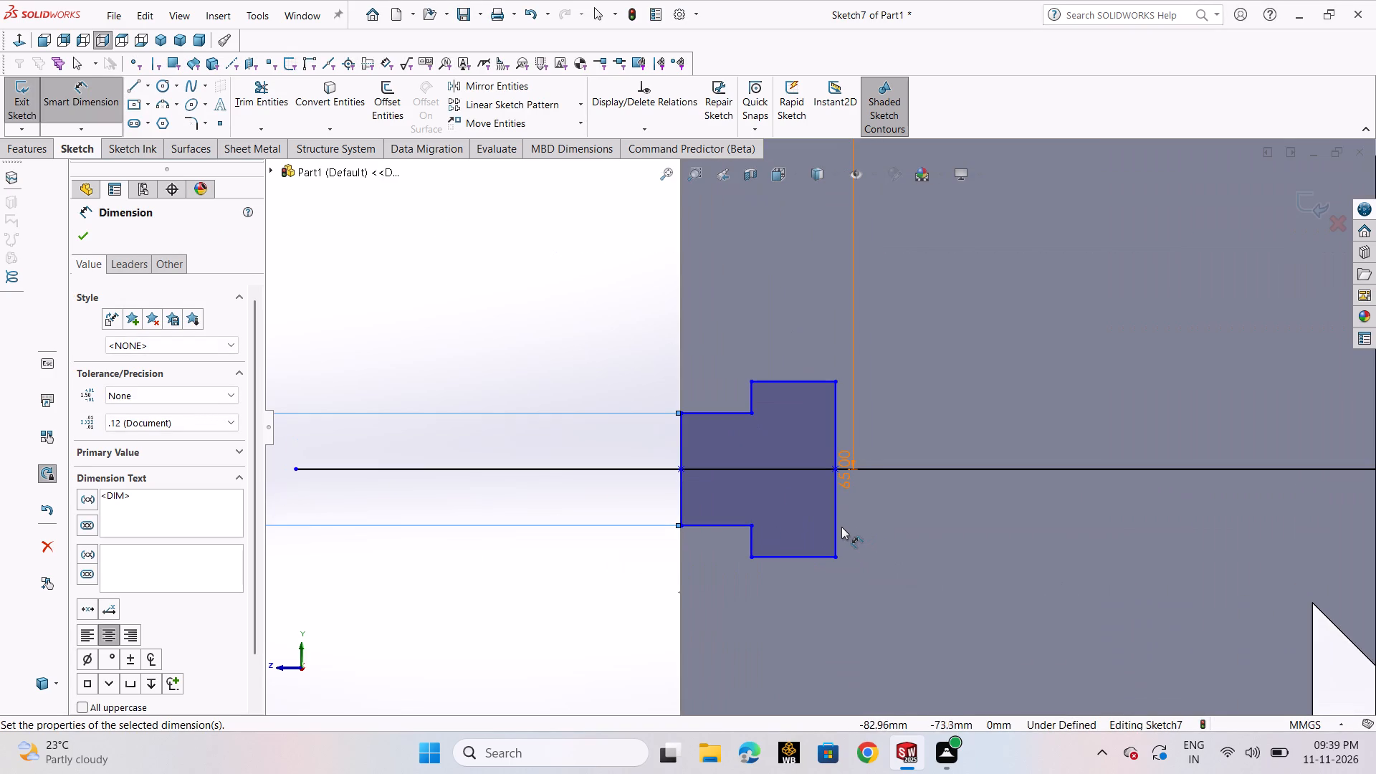
left_click(838, 524)
left_click(930, 520)
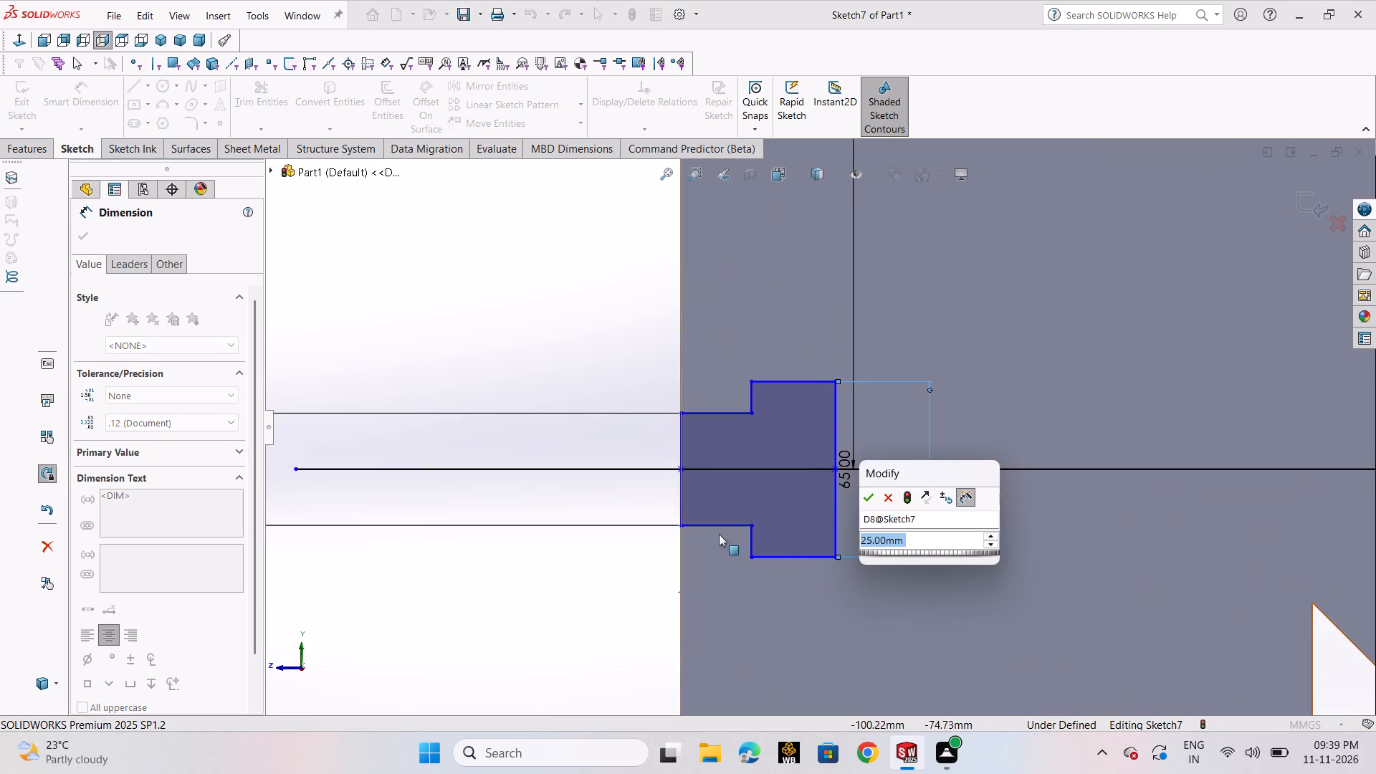
left_click(682, 503)
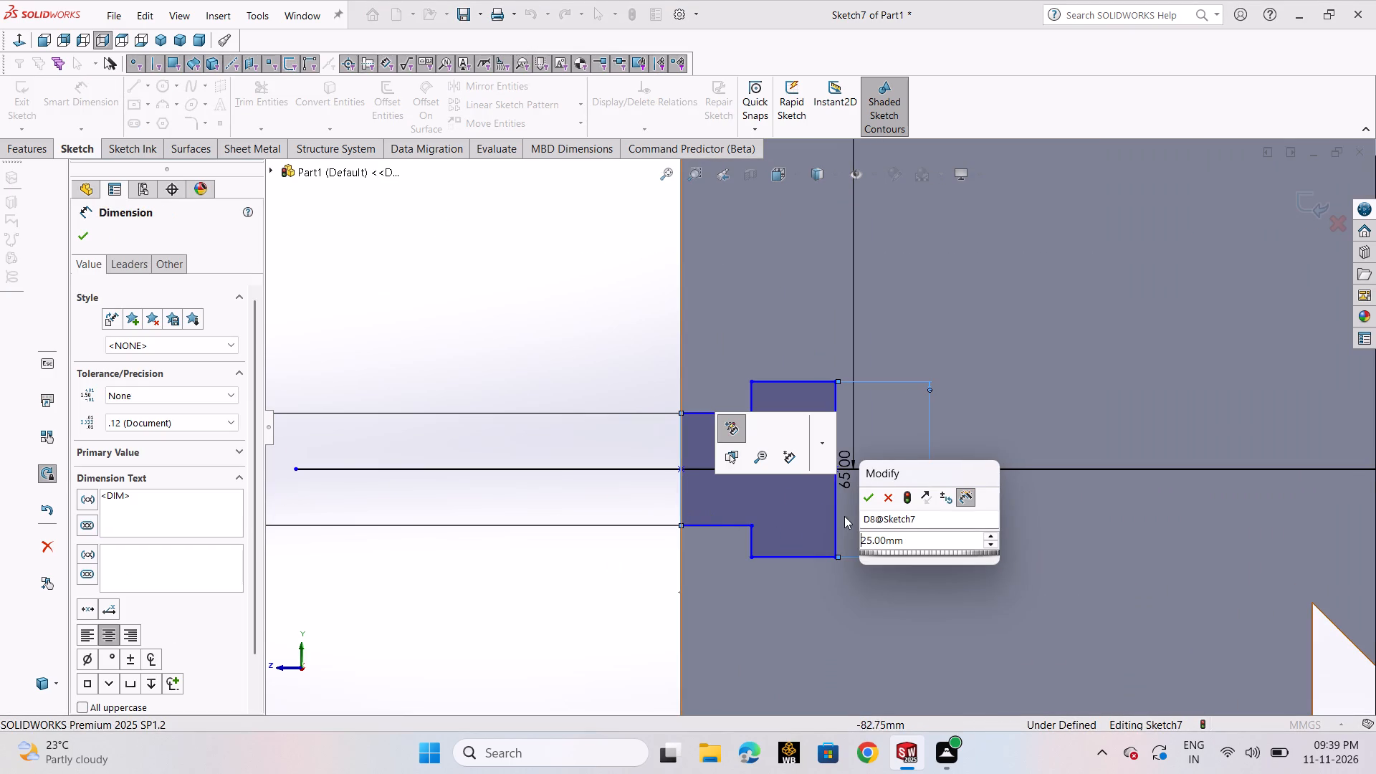
left_click(867, 494)
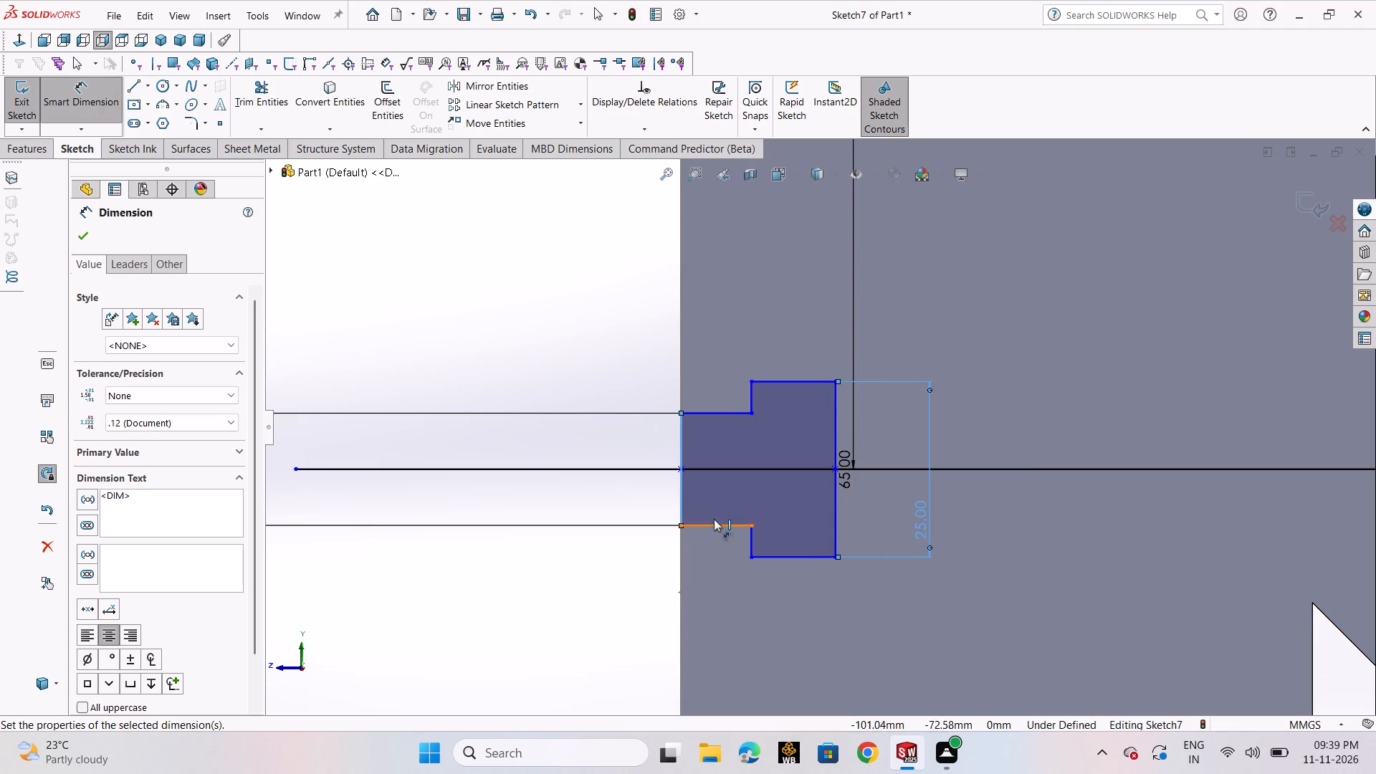
Dimension the lower T-slot copy's overall depth between its opening line and inner head line, placing it below the profile.
left_click(682, 503)
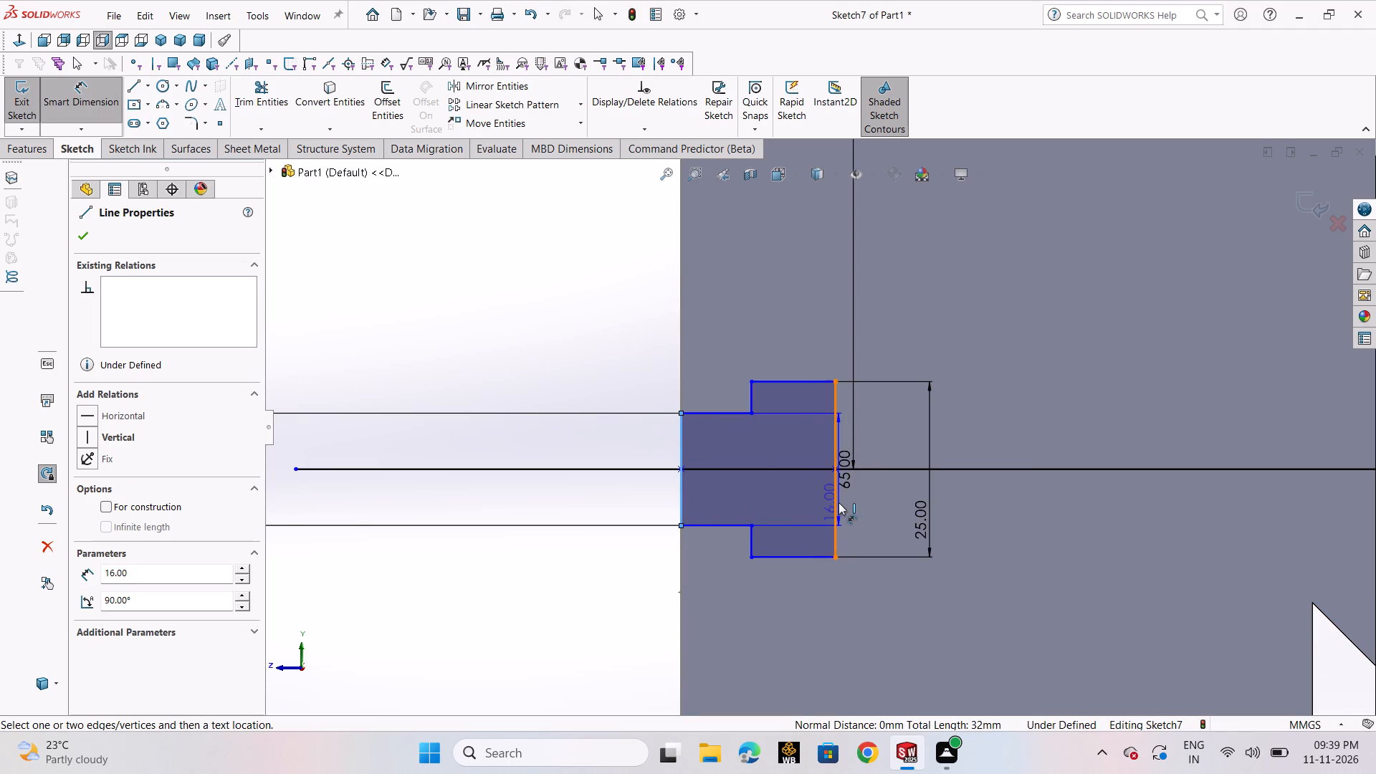
left_click(837, 503)
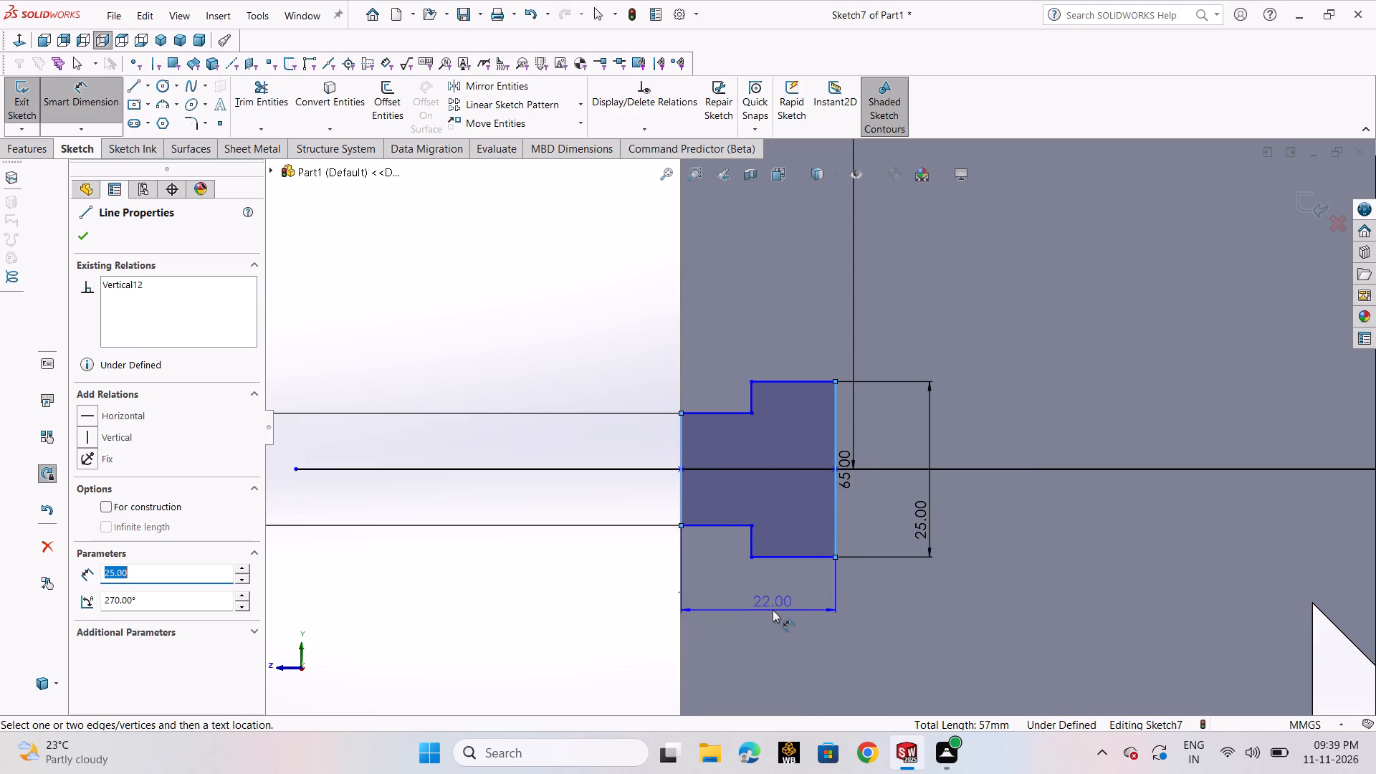
left_click(773, 610)
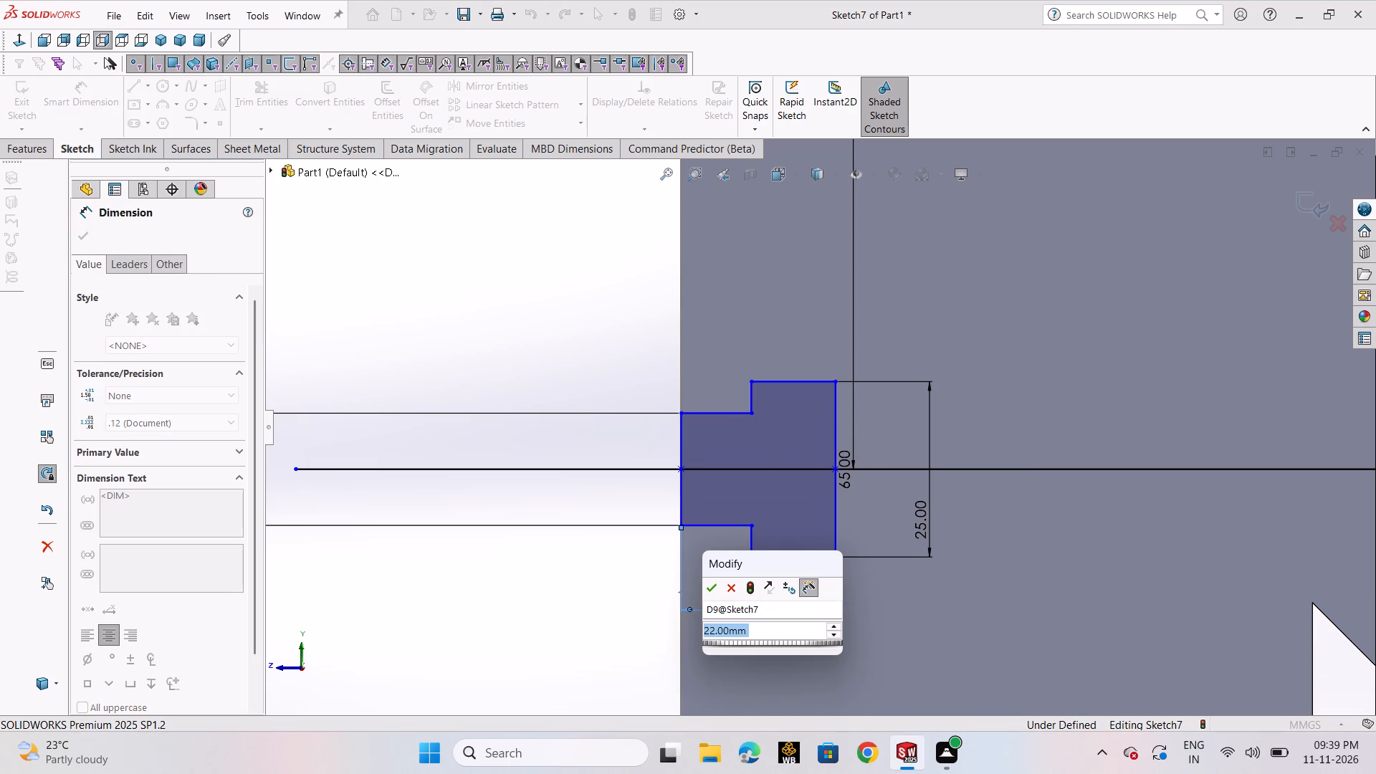
left_click(715, 590)
scroll(808, 524, "up", 2)
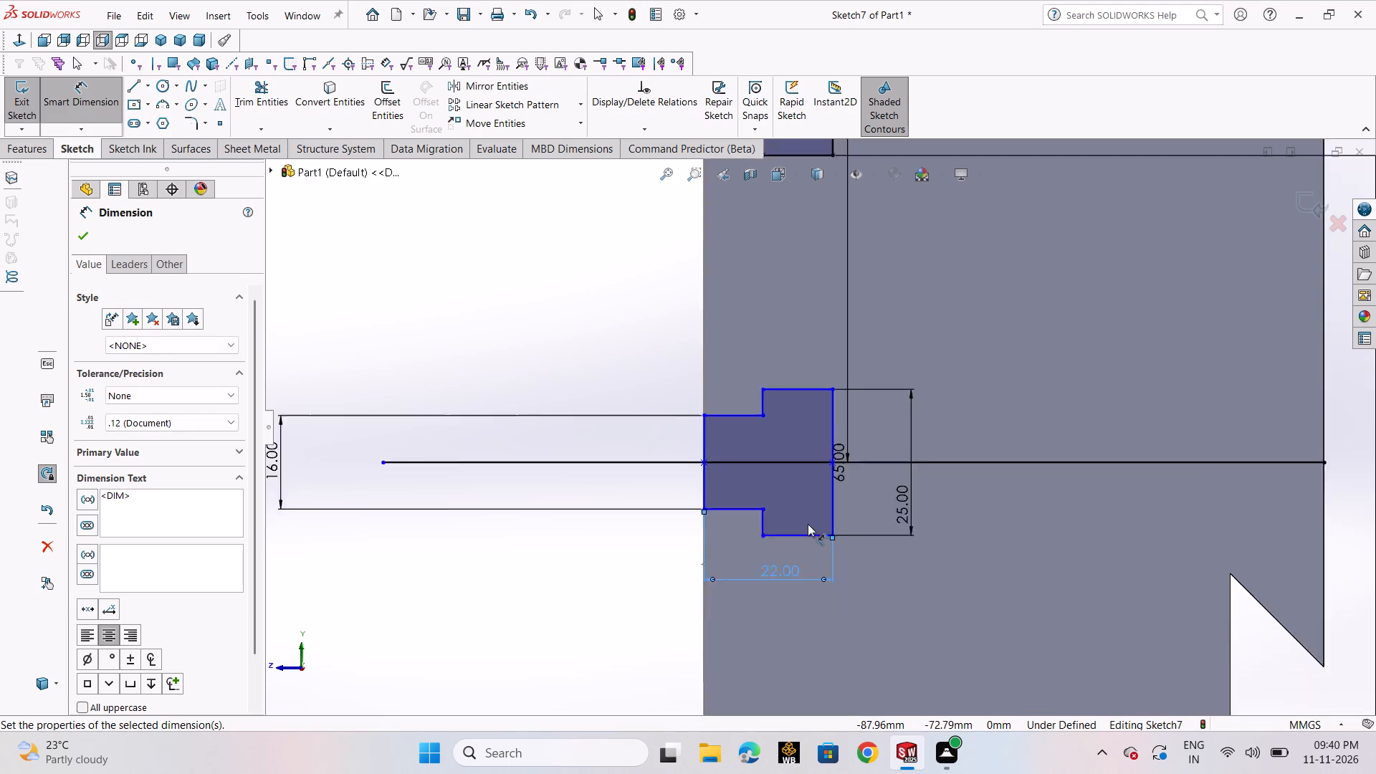
scroll(808, 524, "up", 1)
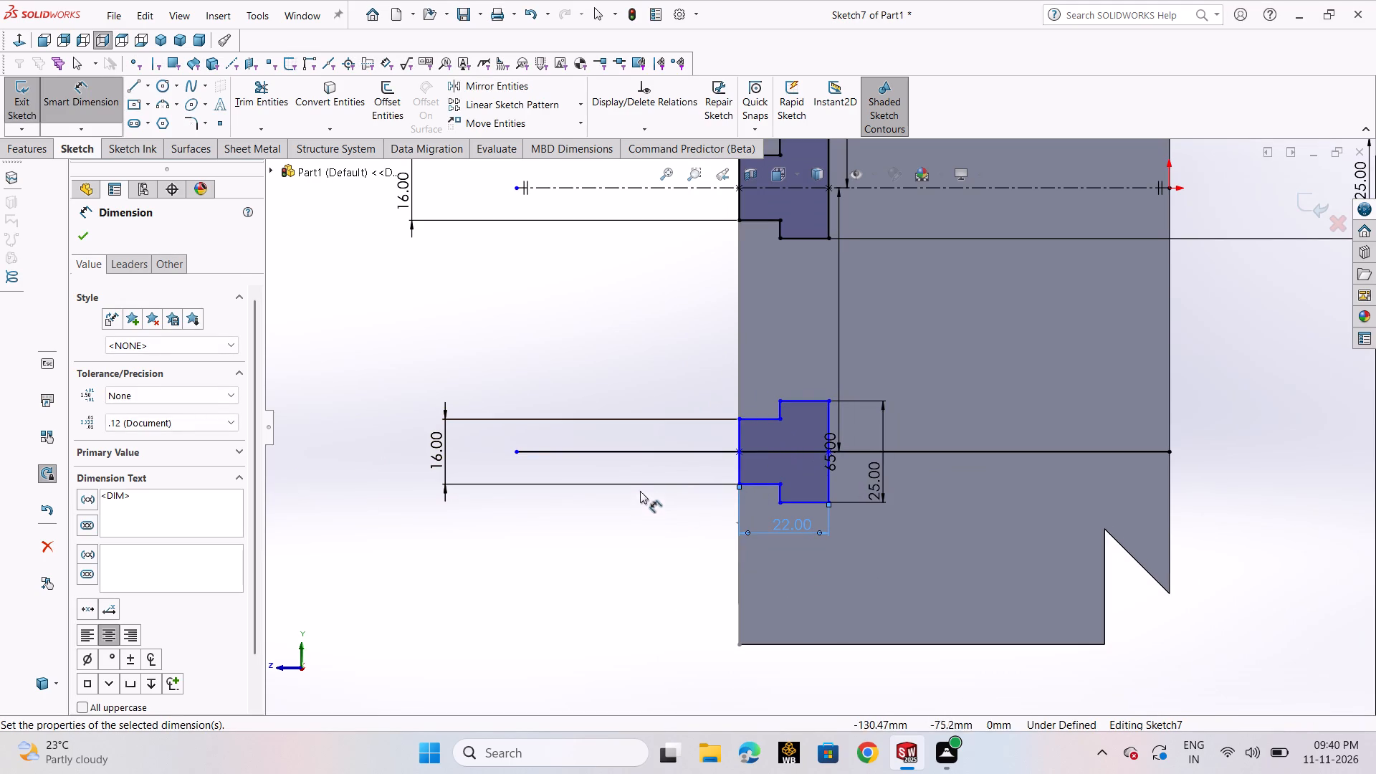
left_click(667, 532)
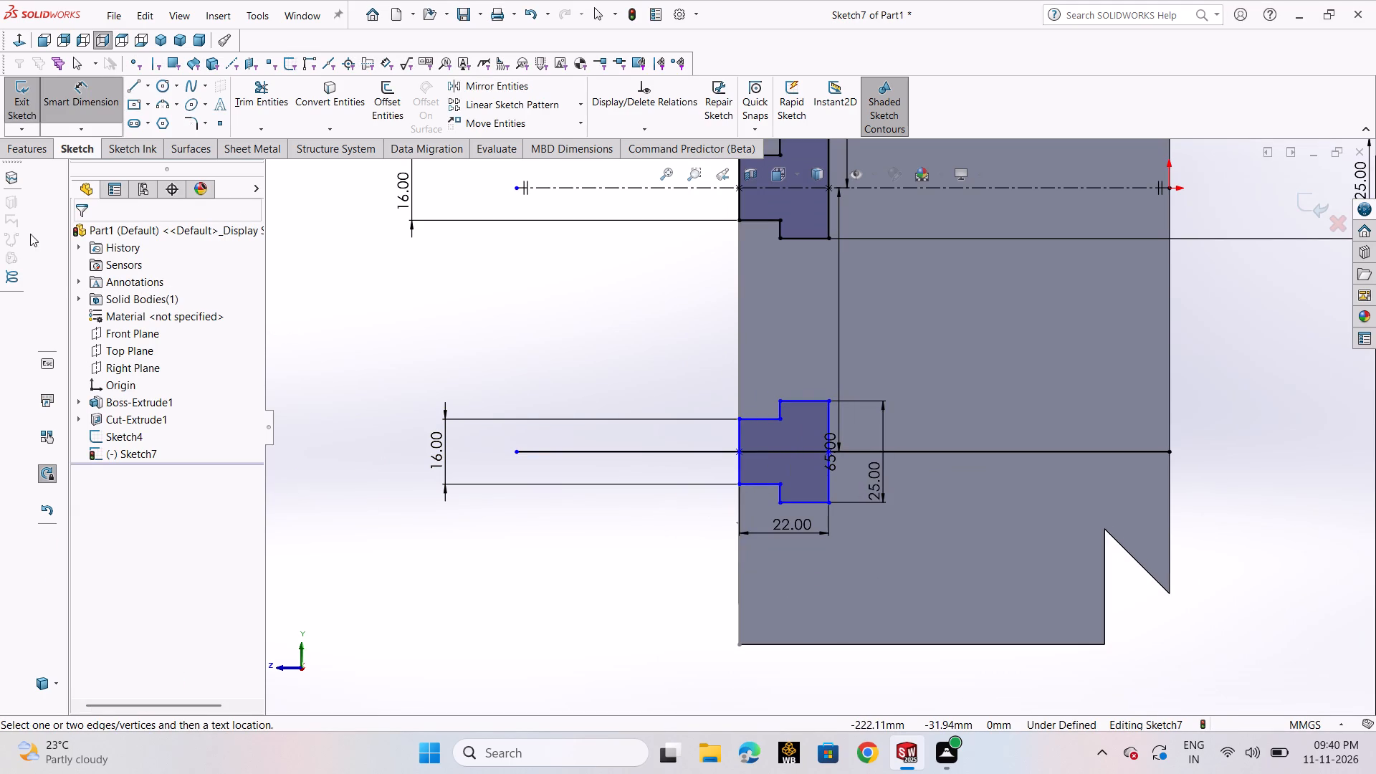
Dimension the lower T-slot copy's neck depth from its opening line to the head's upper shoulder line.
left_click(742, 435)
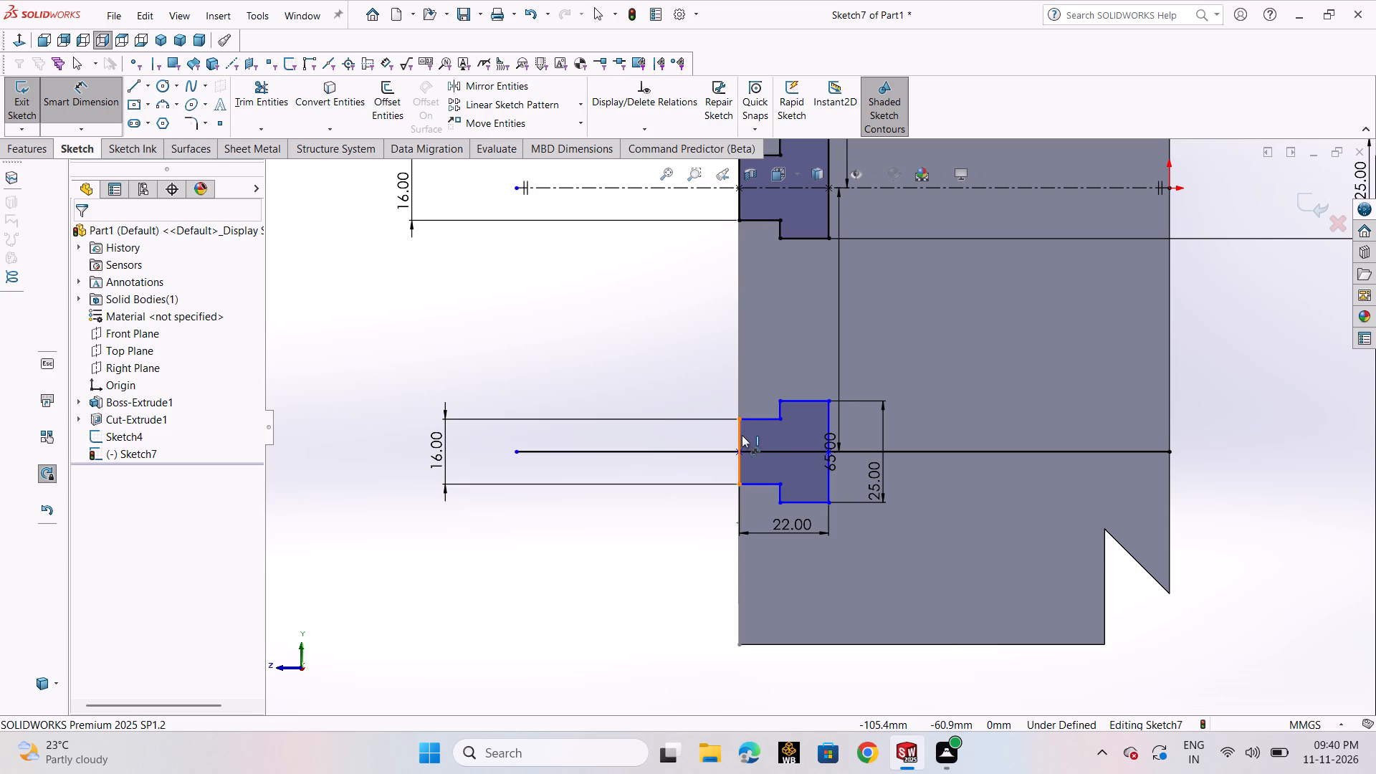
left_click(781, 406)
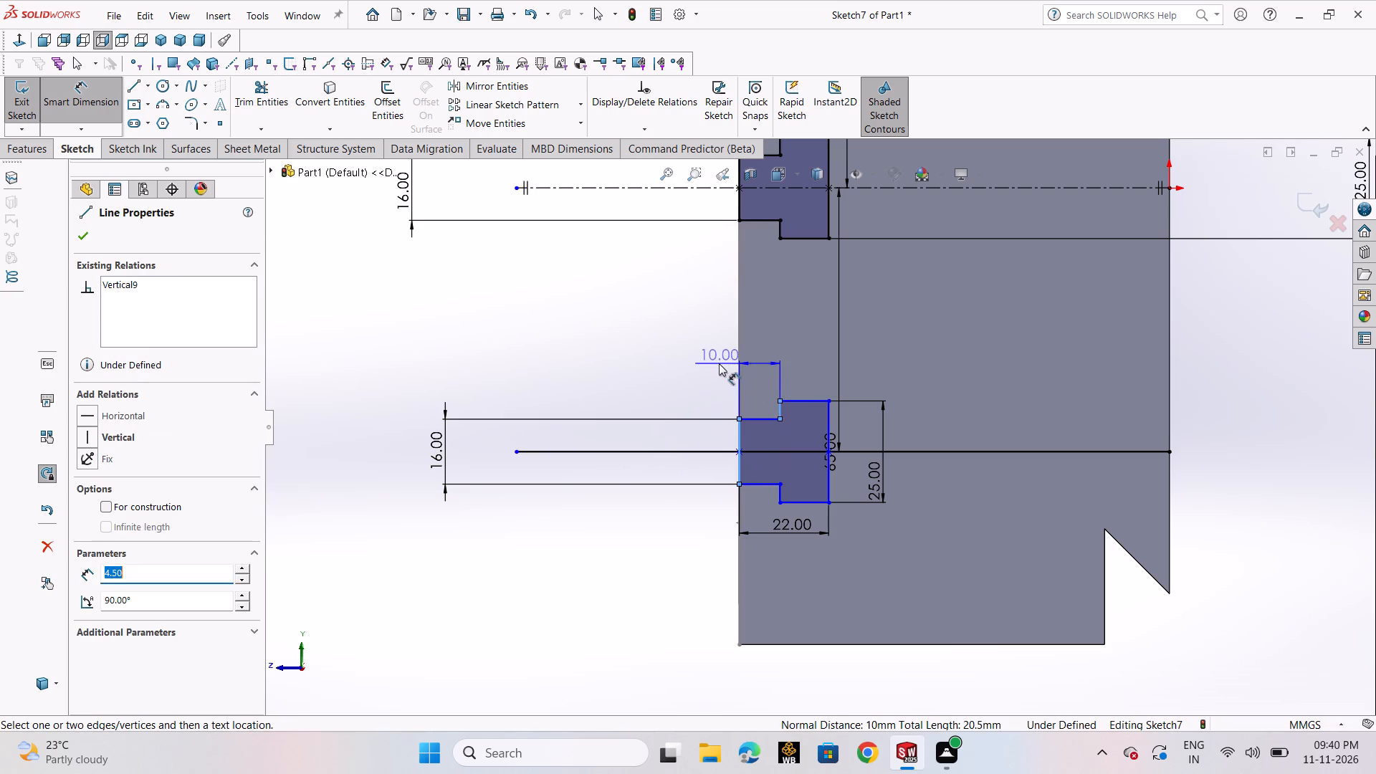
left_click(703, 373)
left_click(639, 355)
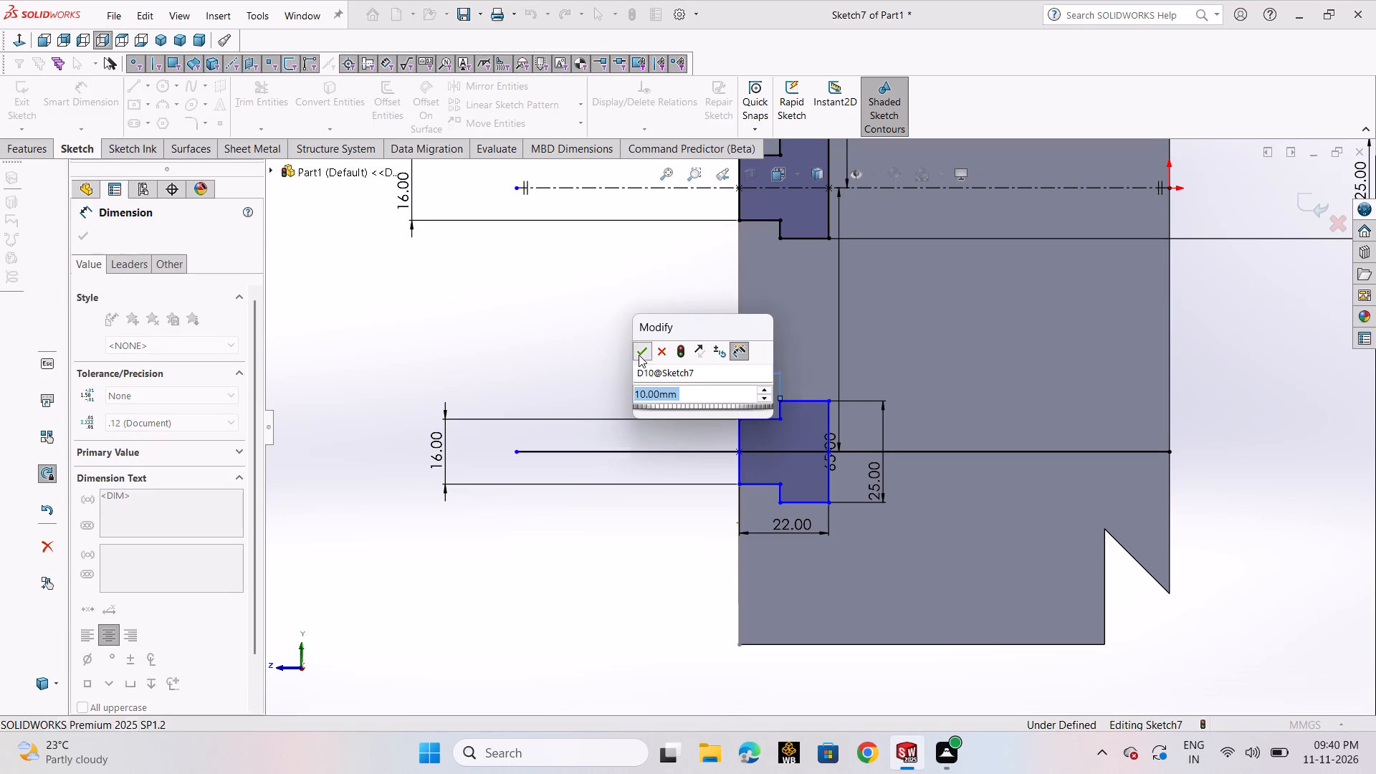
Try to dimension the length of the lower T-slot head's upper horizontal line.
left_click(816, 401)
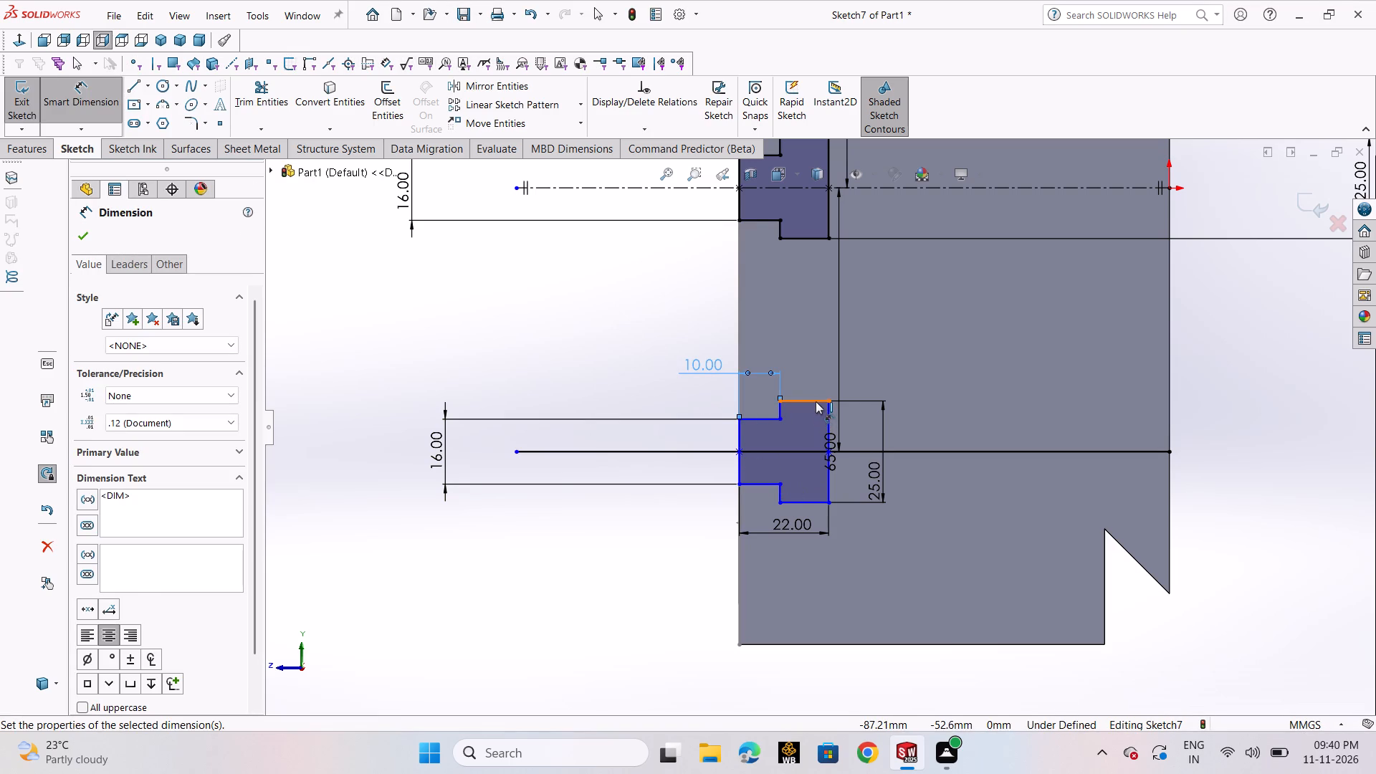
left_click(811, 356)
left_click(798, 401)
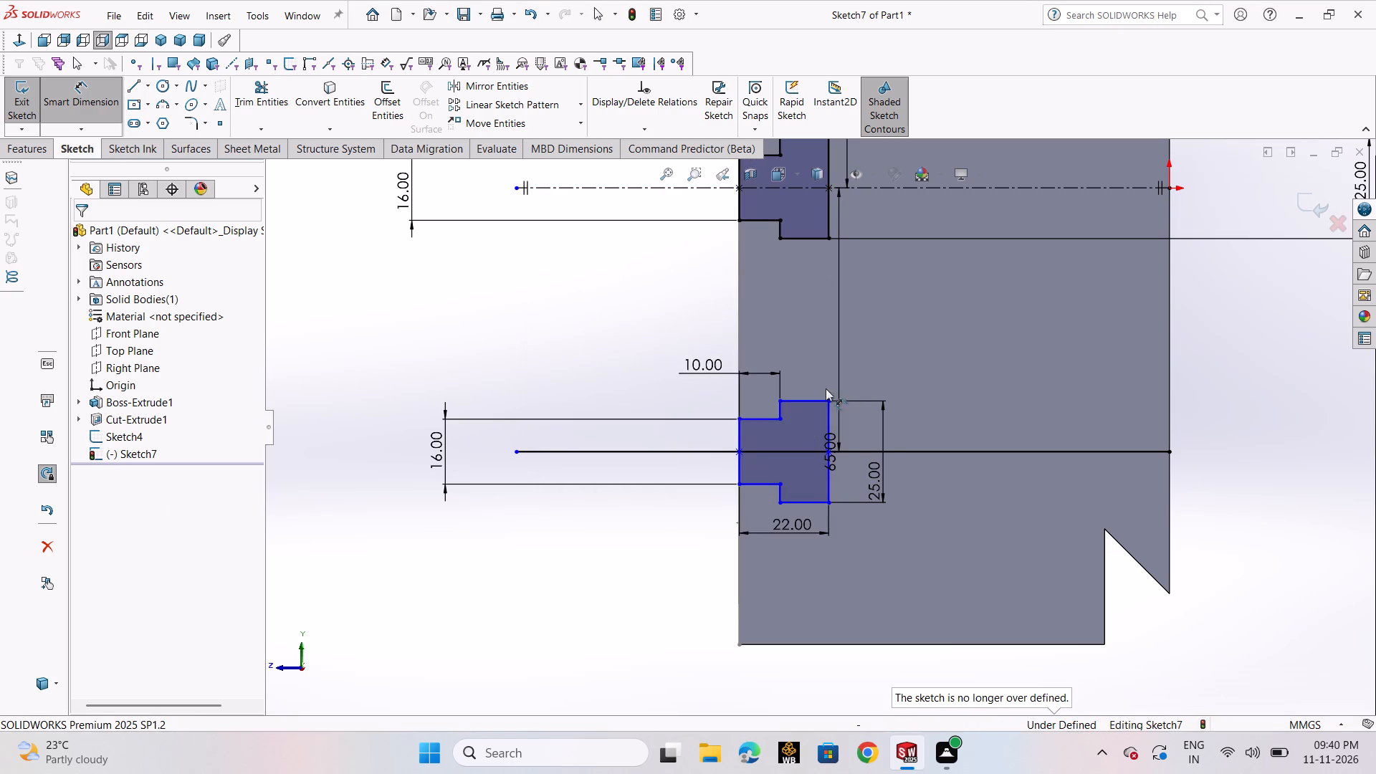
Dimension the length of the upper offset line, placing it just below the line.
scroll(930, 392, "up", 1)
left_click(358, 300)
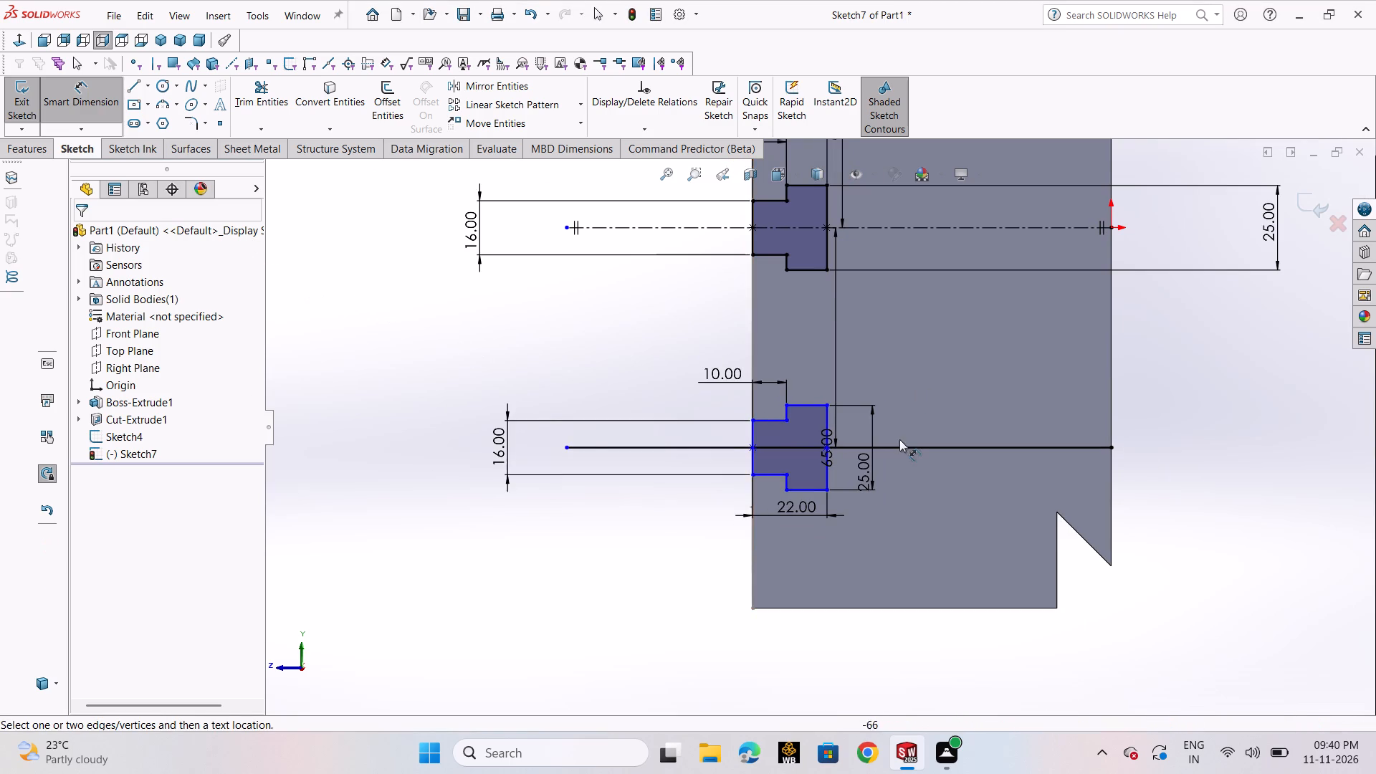
scroll(900, 439, "up", 2)
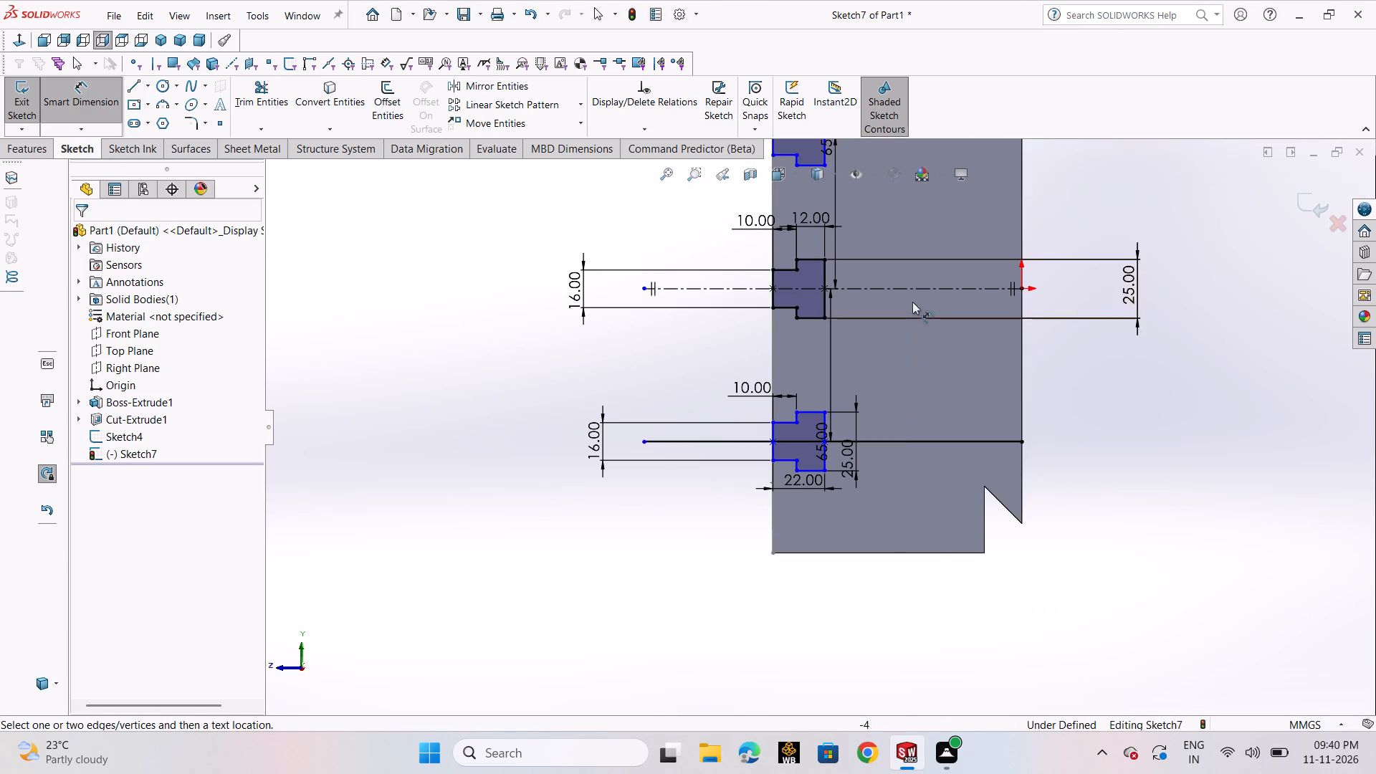
scroll(872, 348, "up", 3)
left_click(1099, 292)
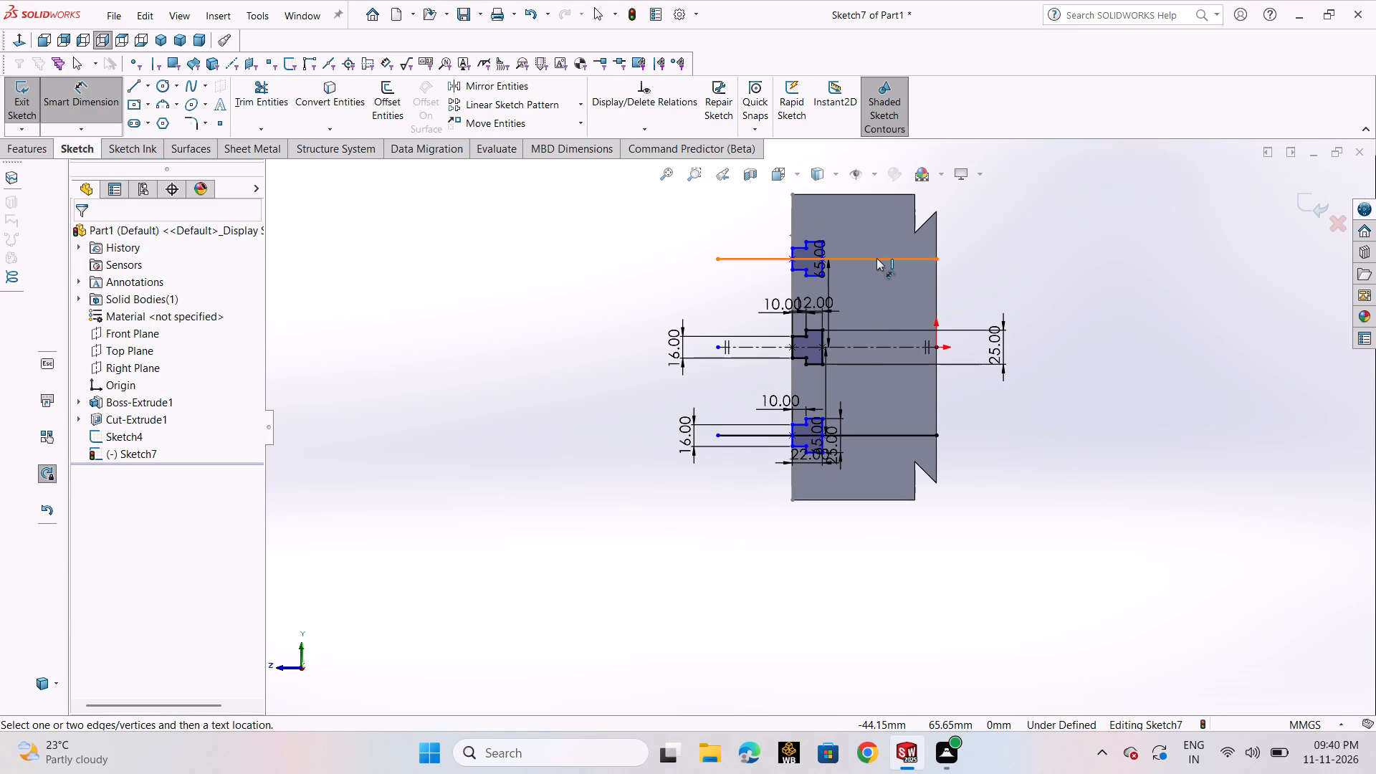
left_click(876, 258)
right_click(906, 271)
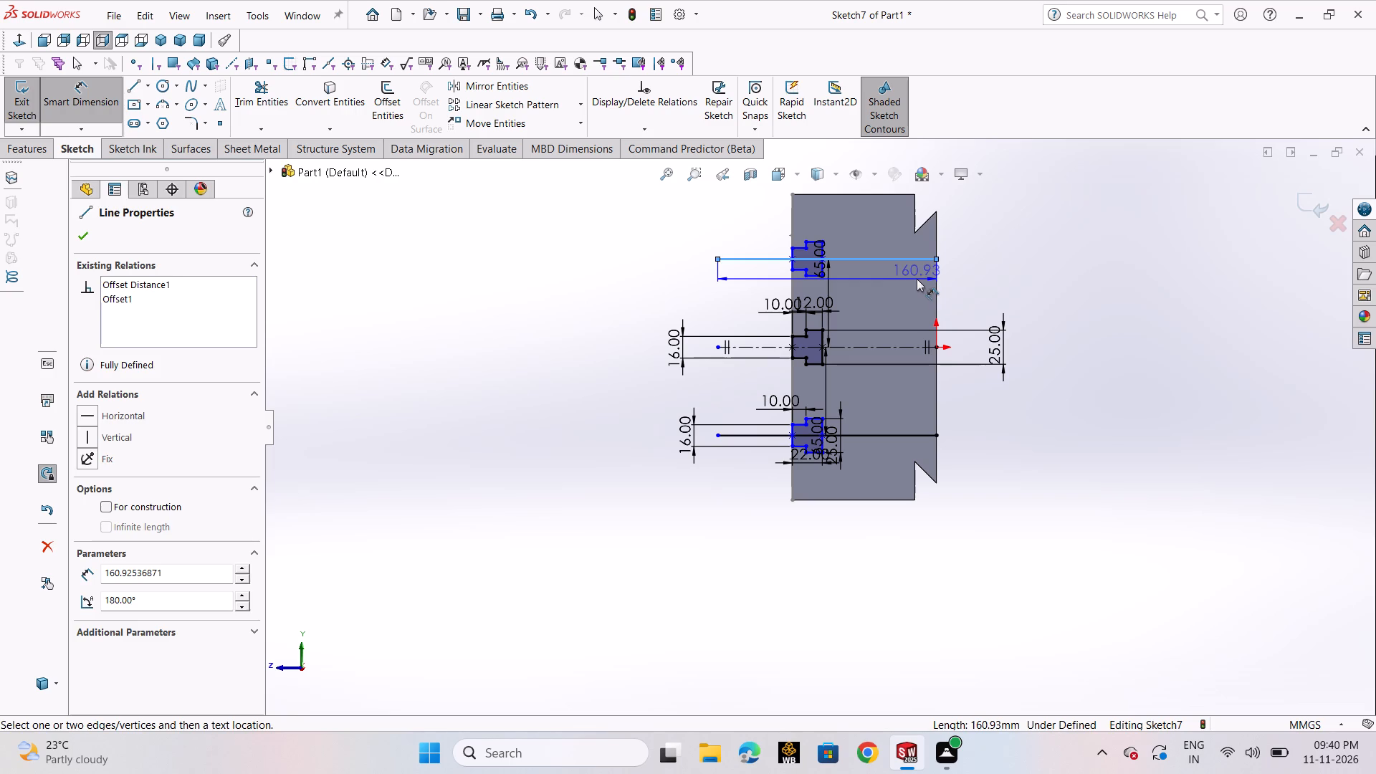
left_click(906, 279)
left_click(847, 258)
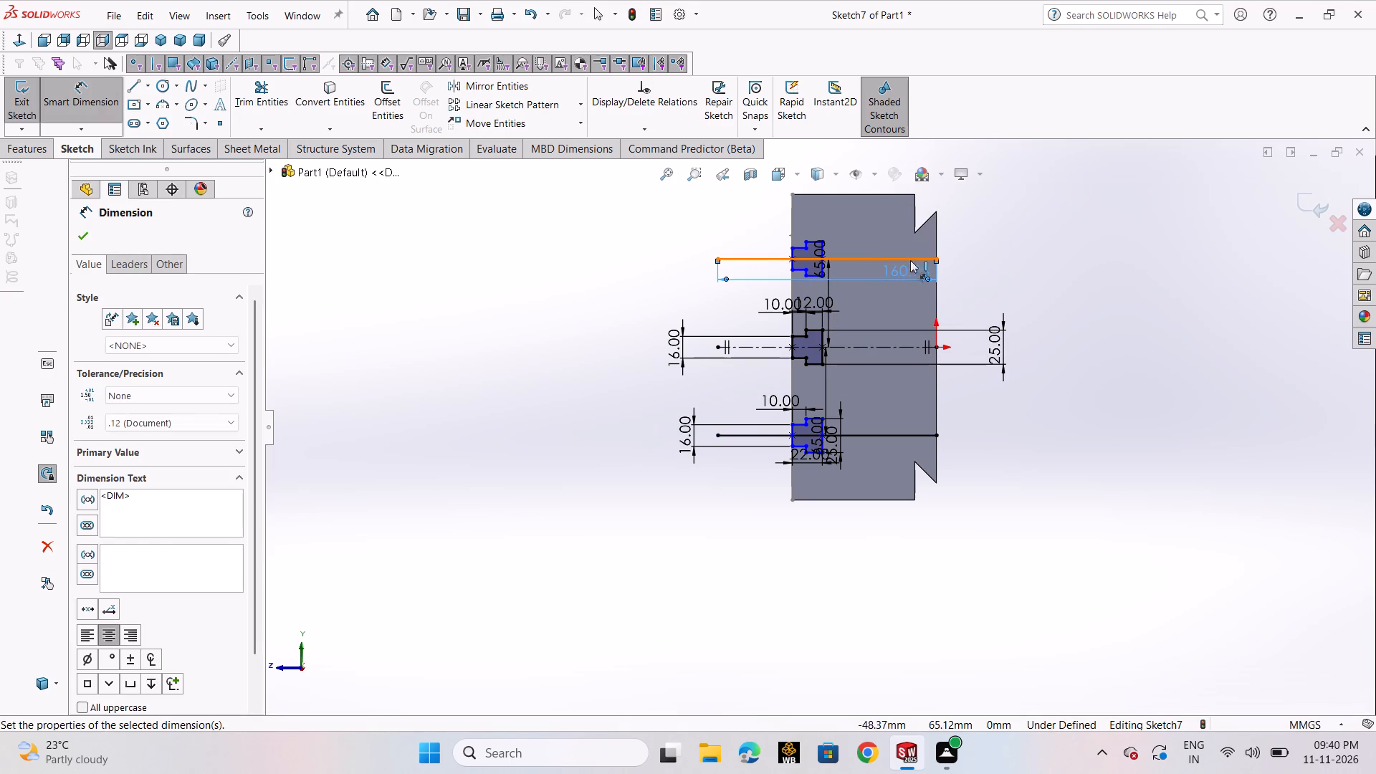
left_click(1013, 269)
left_click(90, 108)
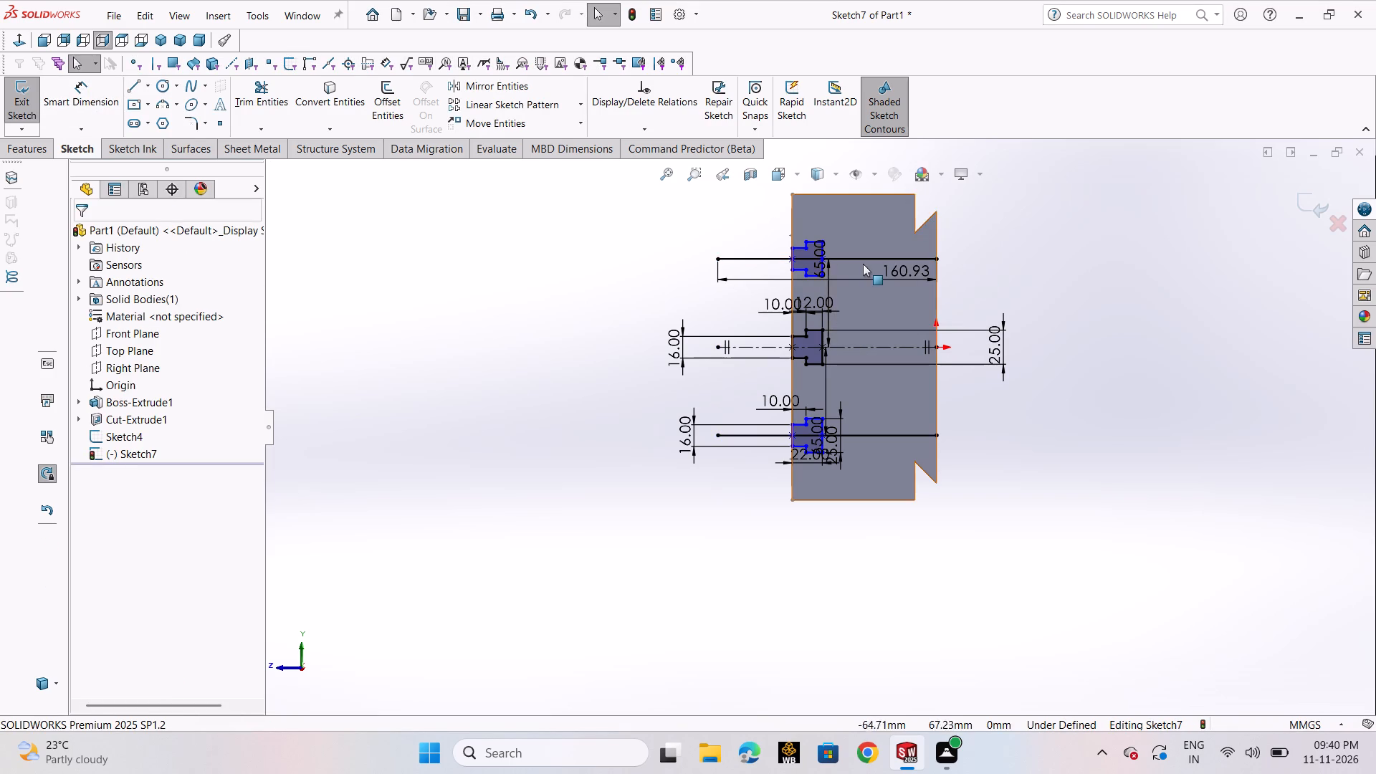
Convert the upper and lower offset lines to construction geometry and finish the T-slot sketch.
left_click(866, 254)
left_click(866, 259)
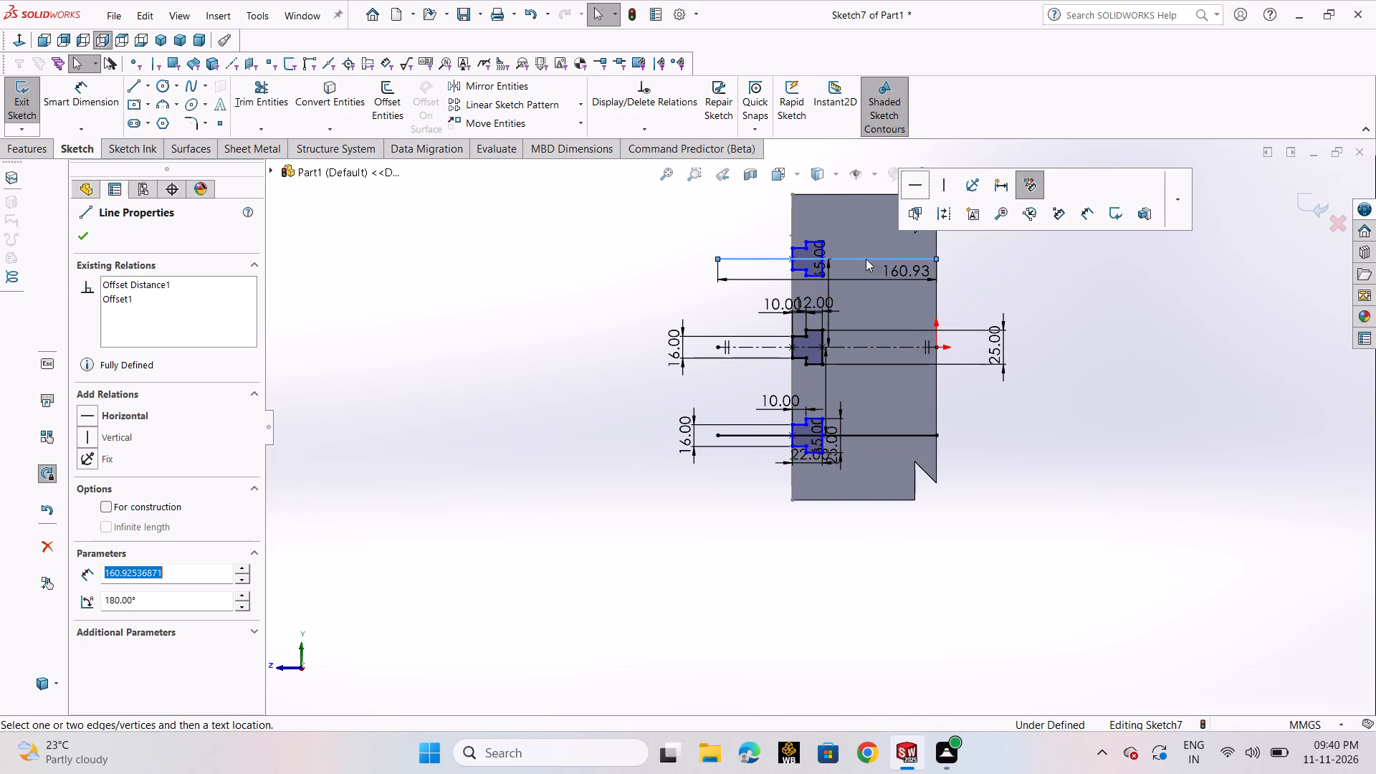
left_click(941, 217)
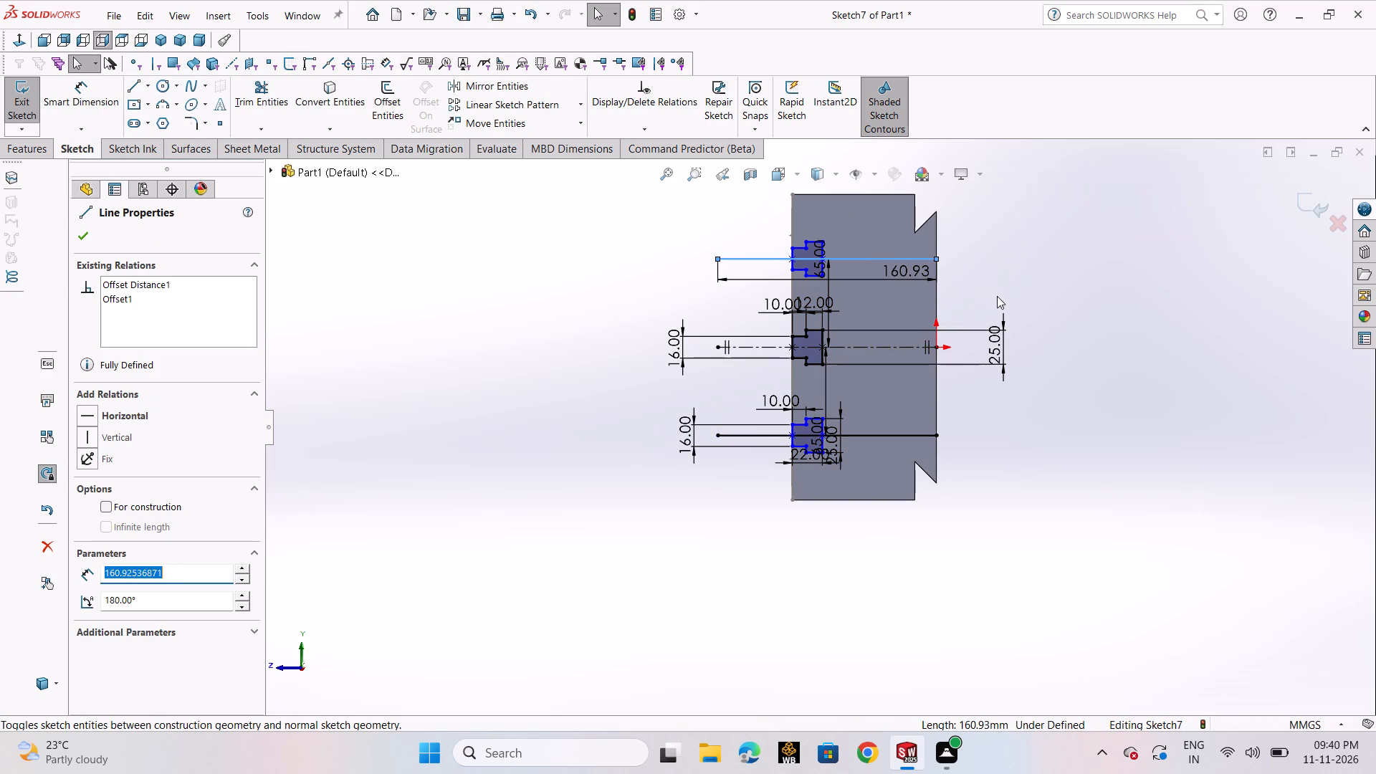
left_click(997, 296)
left_click(1038, 464)
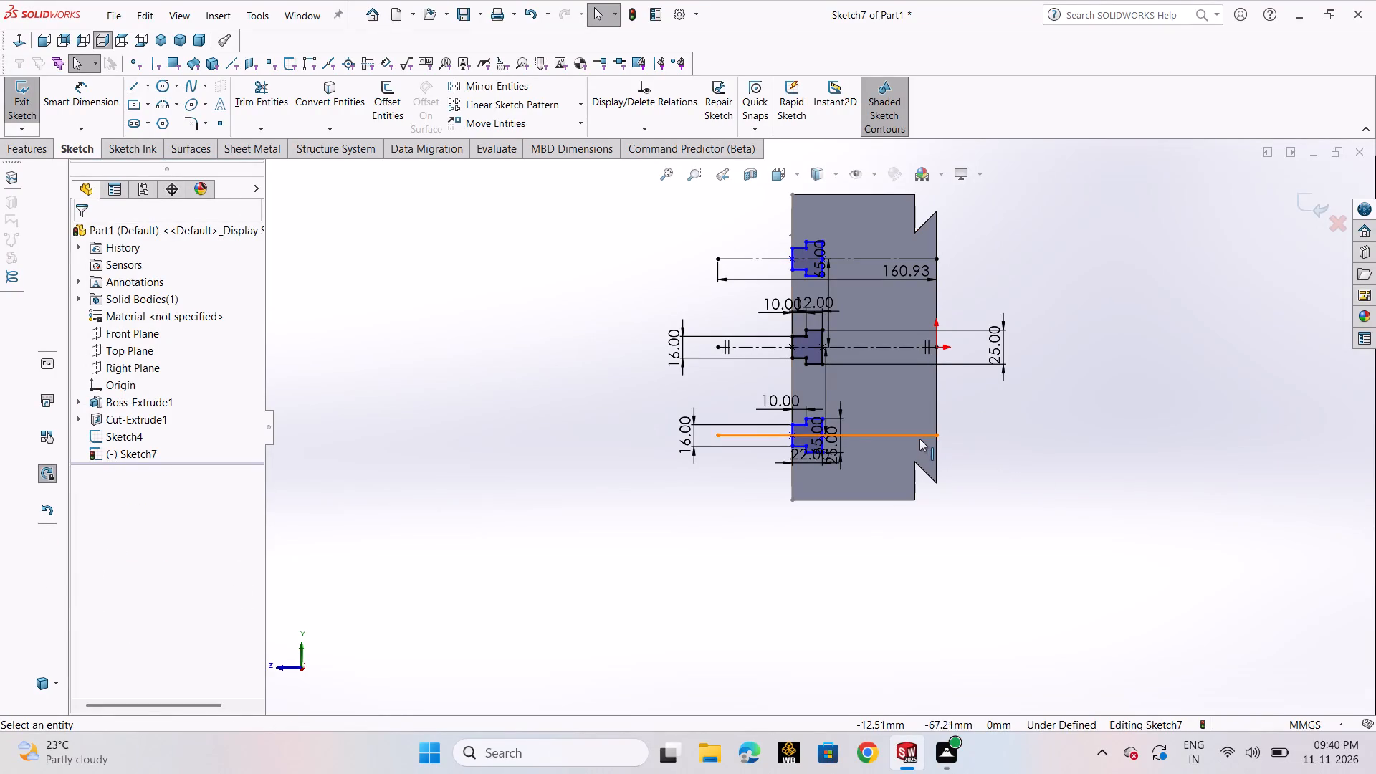
left_click(919, 435)
left_click(993, 393)
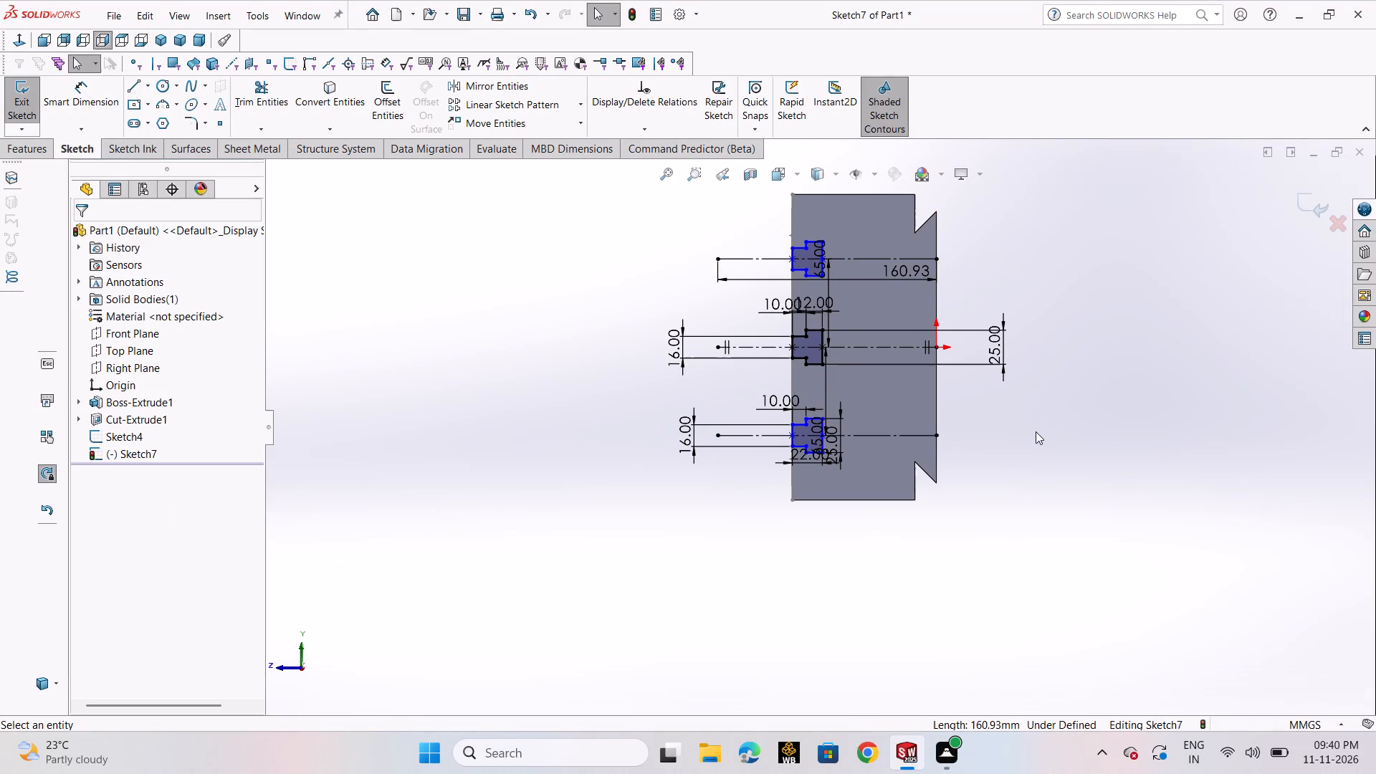
left_click(1036, 431)
left_click(1313, 201)
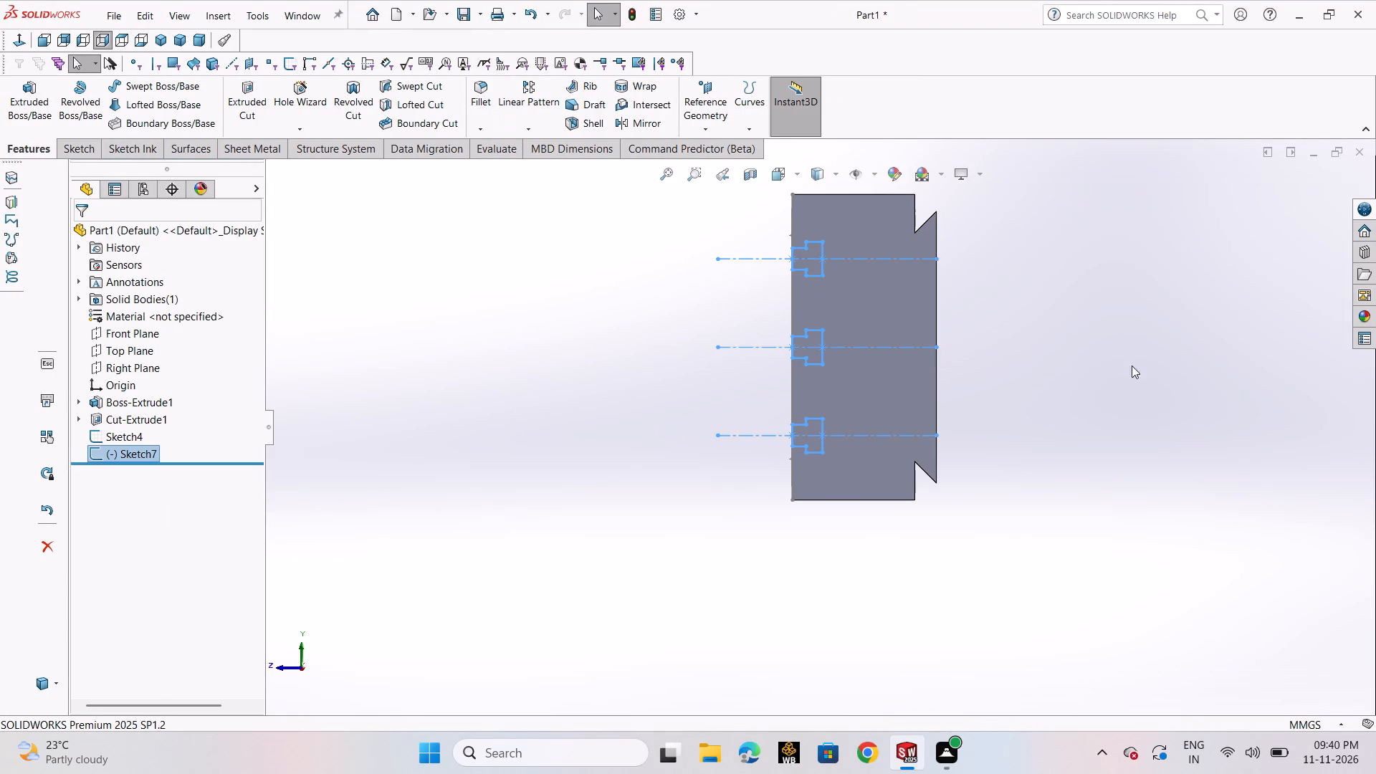
Extrude-cut the three T-slot profiles Through All along the length of the block.
left_click(235, 111)
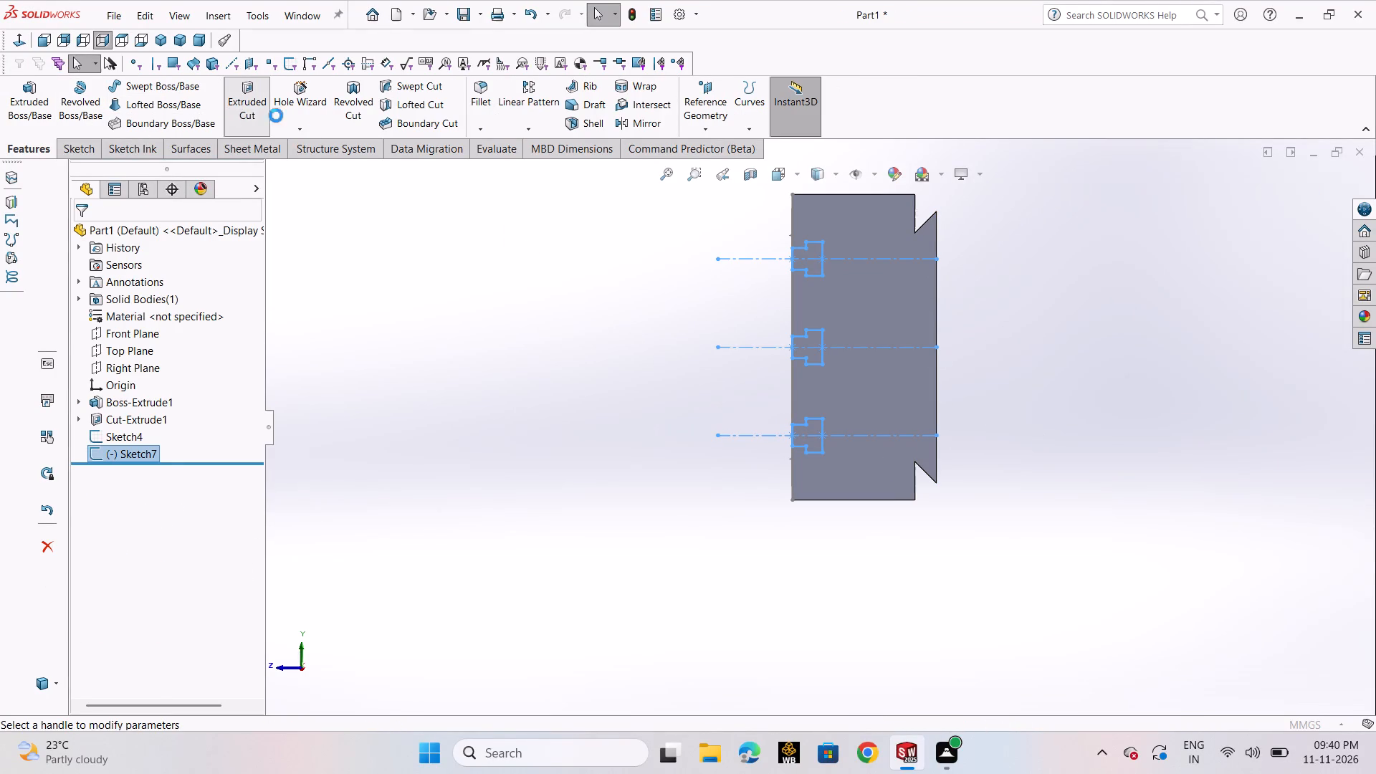
scroll(696, 373, "up", 2)
middle_click_drag(694, 378, 783, 366)
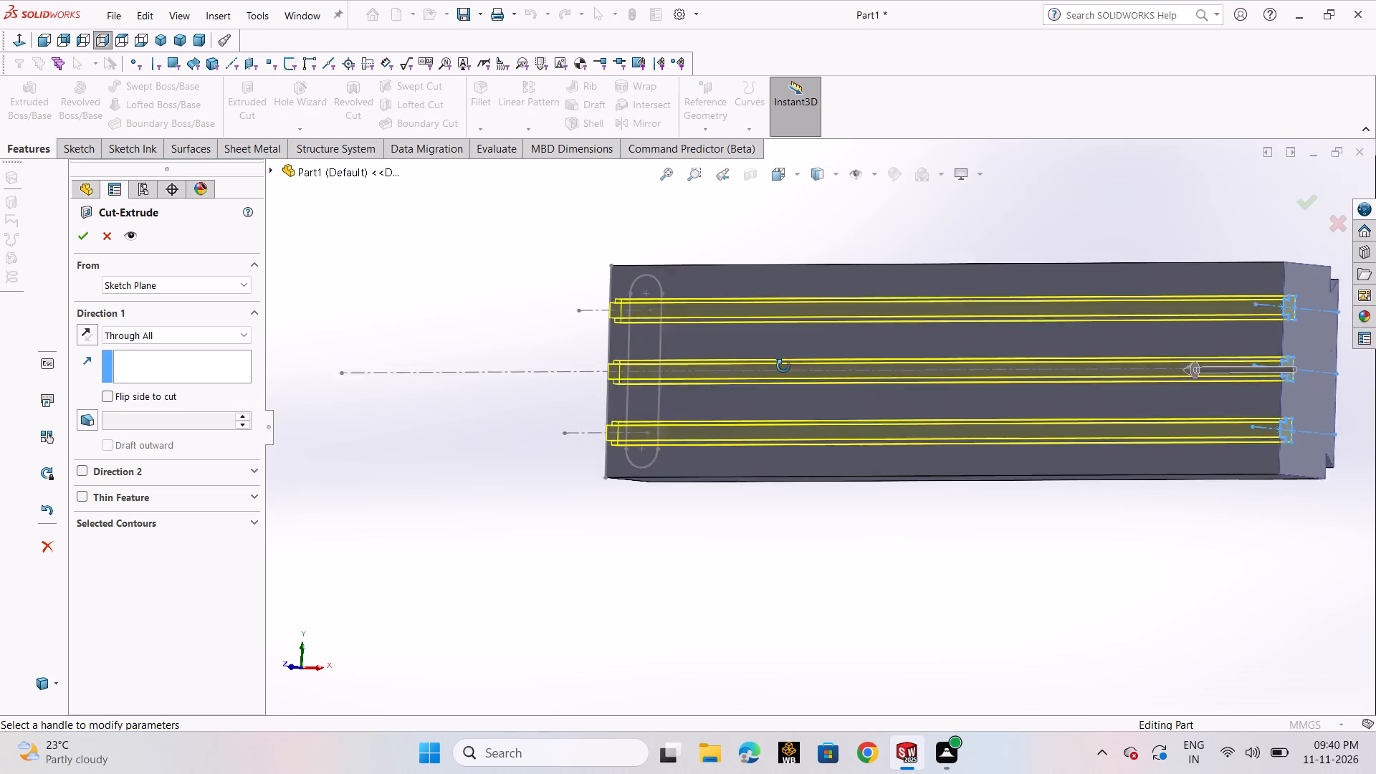
middle_click_drag(783, 366, 710, 363)
scroll(963, 419, "down", 3)
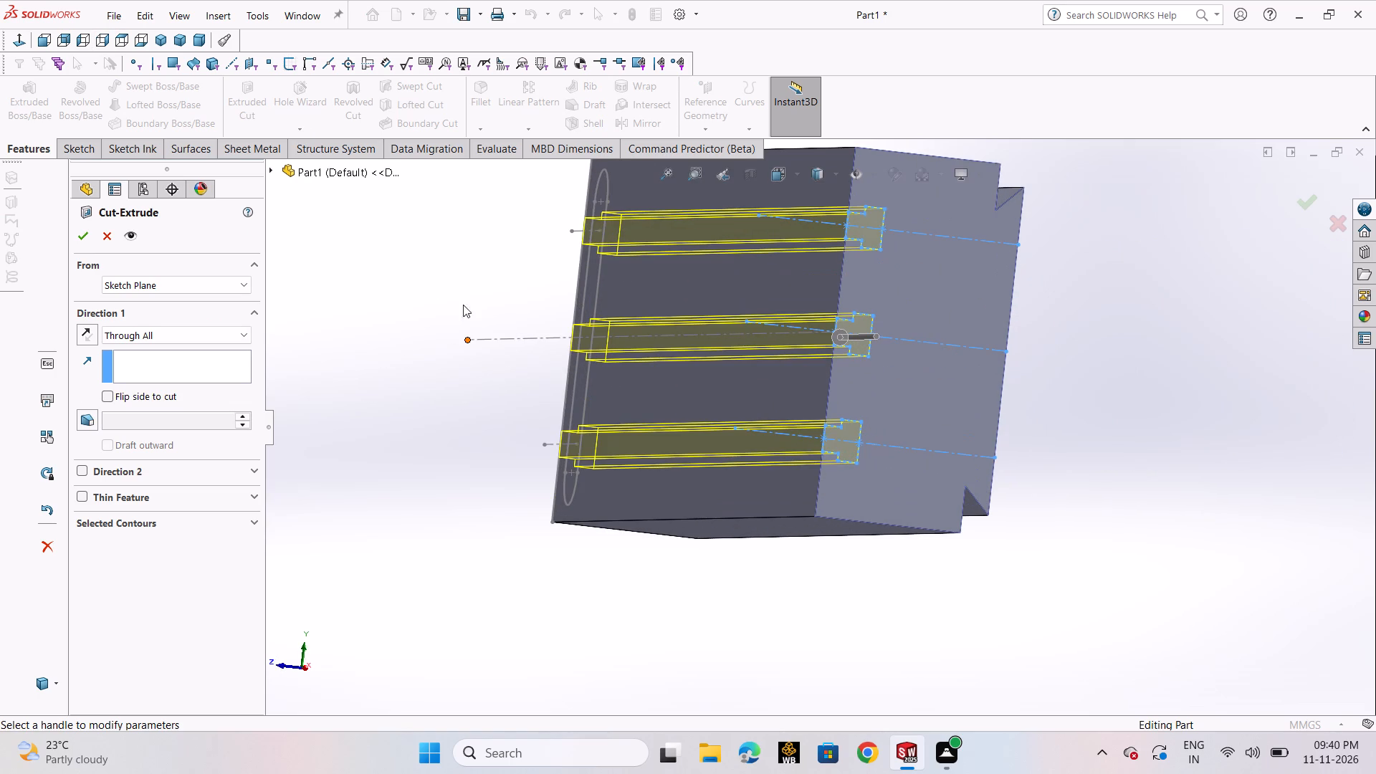
left_click(85, 239)
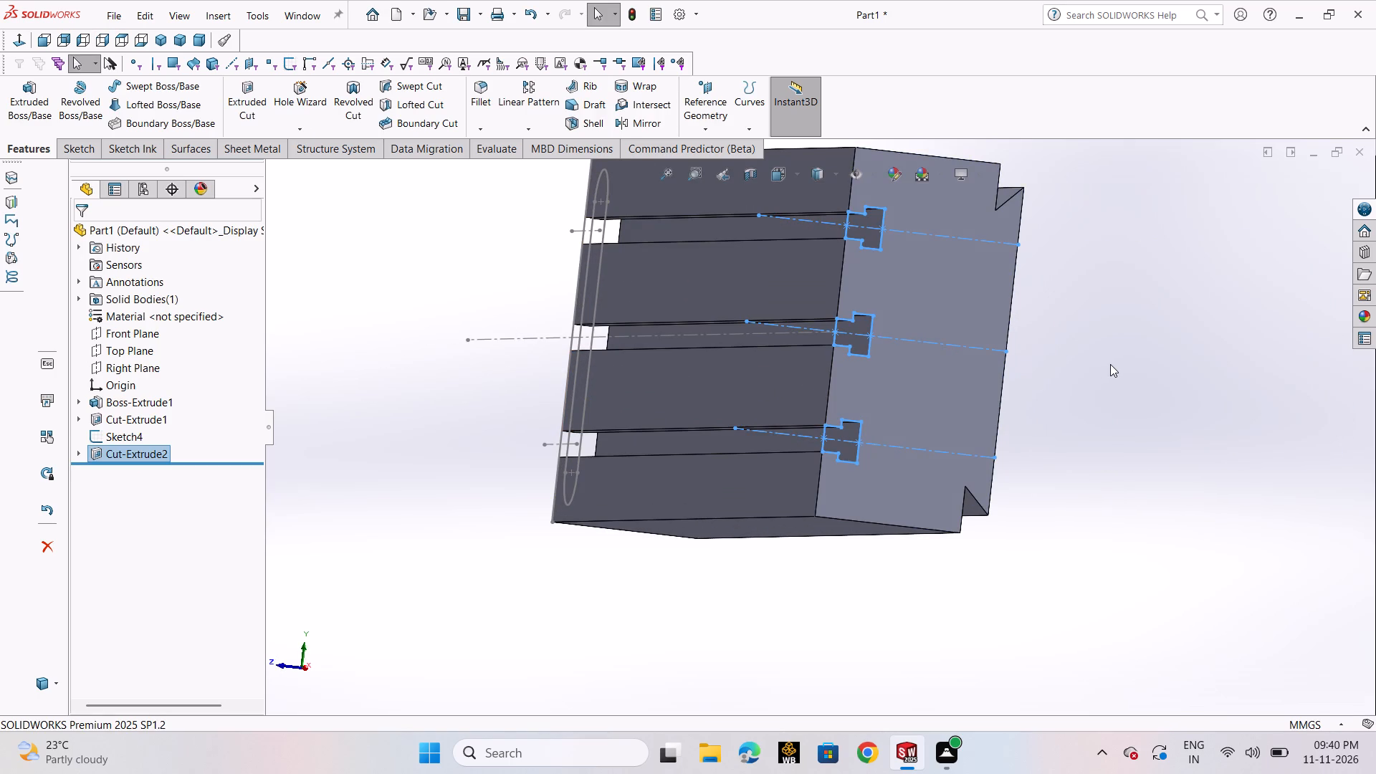
left_click(1110, 364)
middle_click_drag(1111, 363, 1118, 368)
scroll(1089, 380, "down", 1)
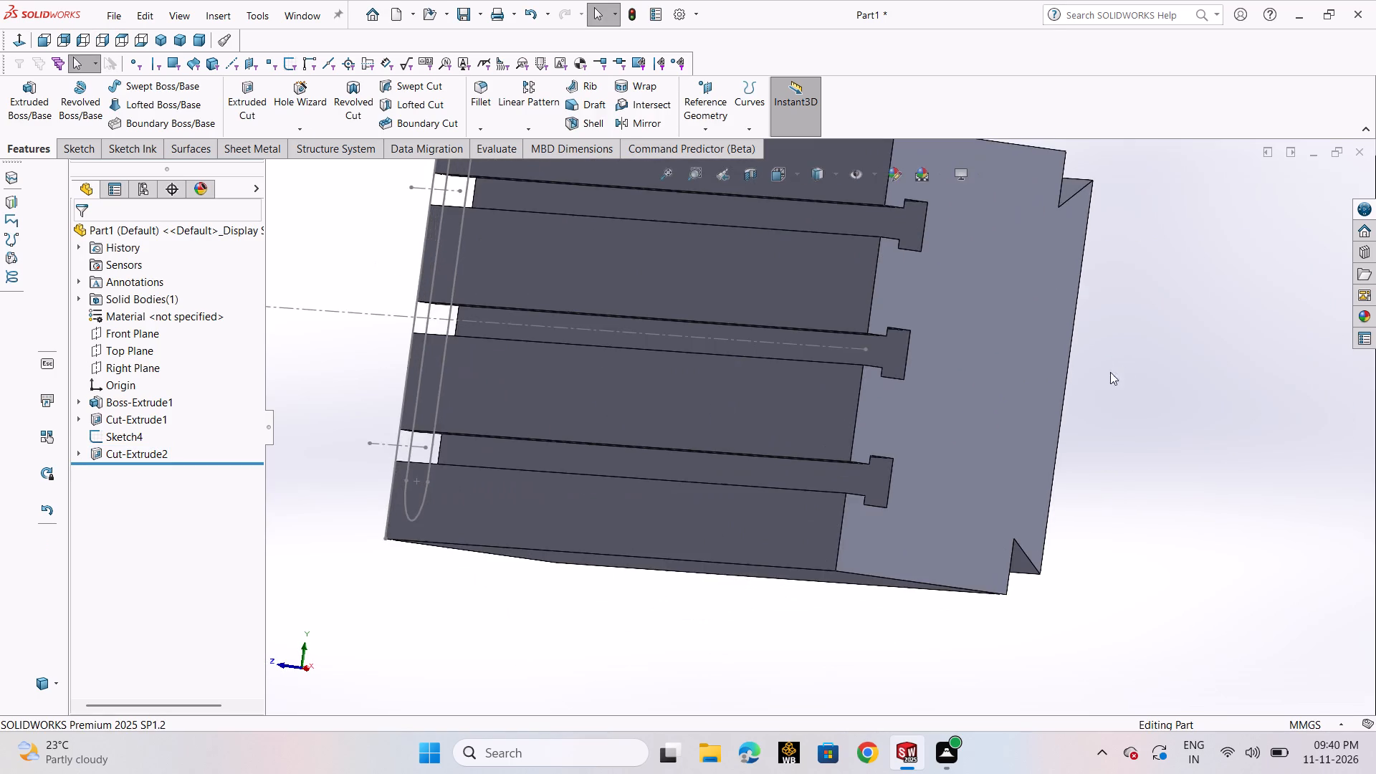
Open the slot sketch on the block's large face to examine its geometry and dimensions, and exit without changes.
scroll(1096, 378, "up", 2)
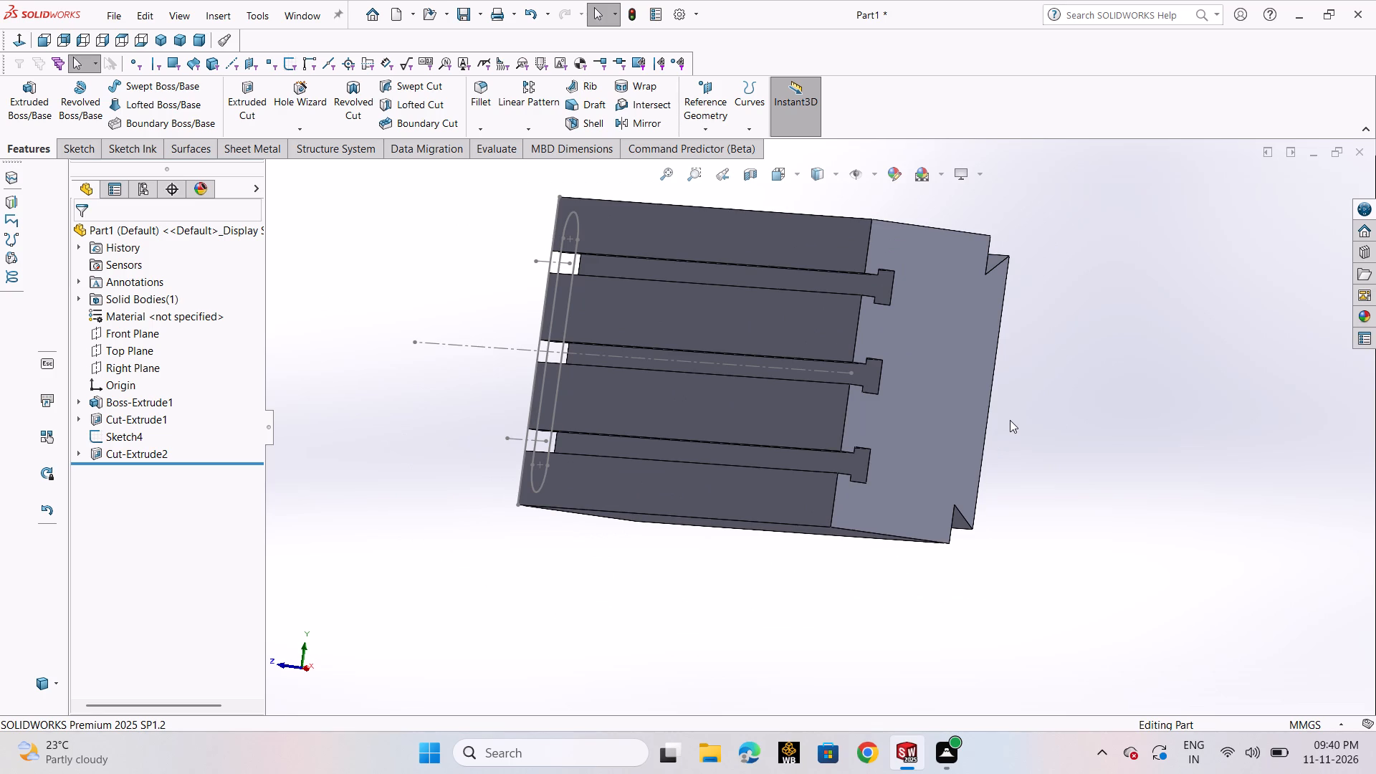
scroll(745, 434, "up", 2)
middle_click_drag(1071, 415, 1119, 420)
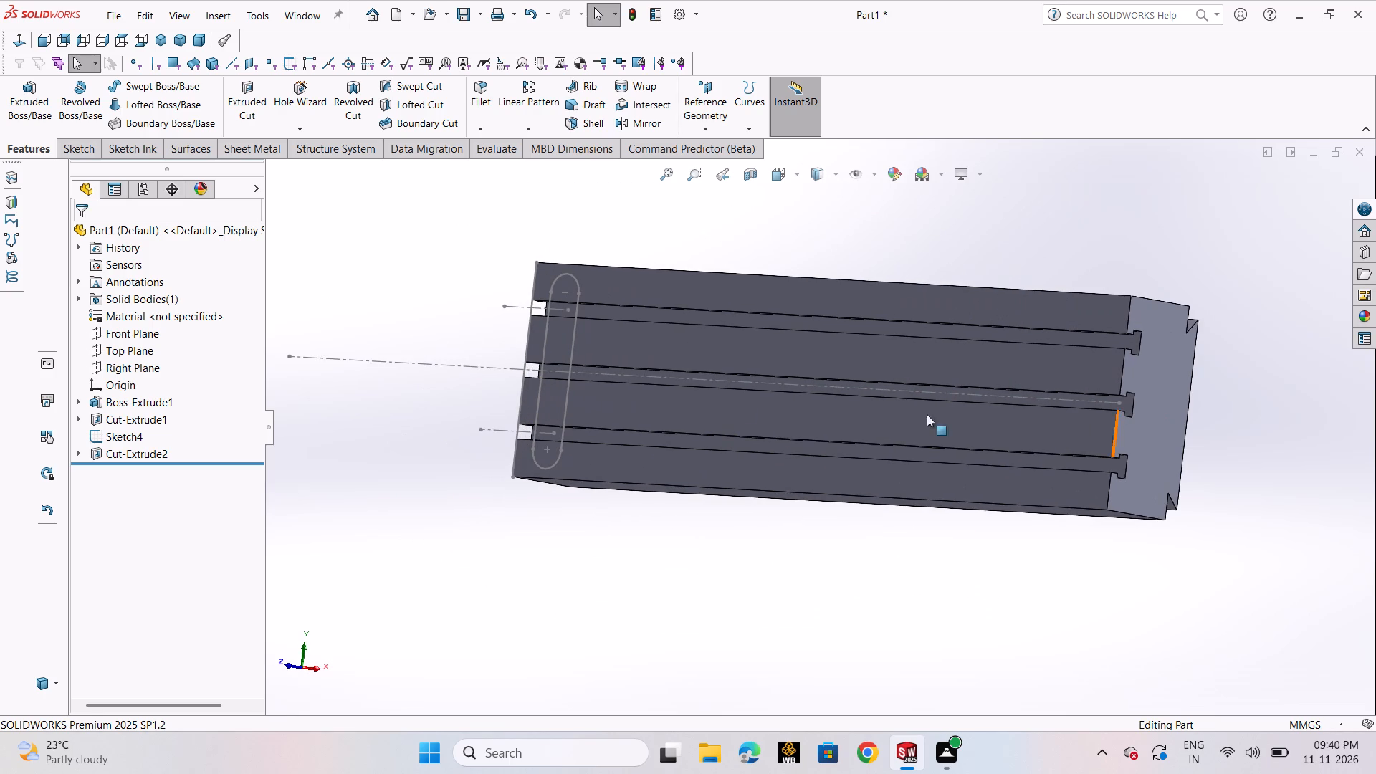
left_click(569, 379)
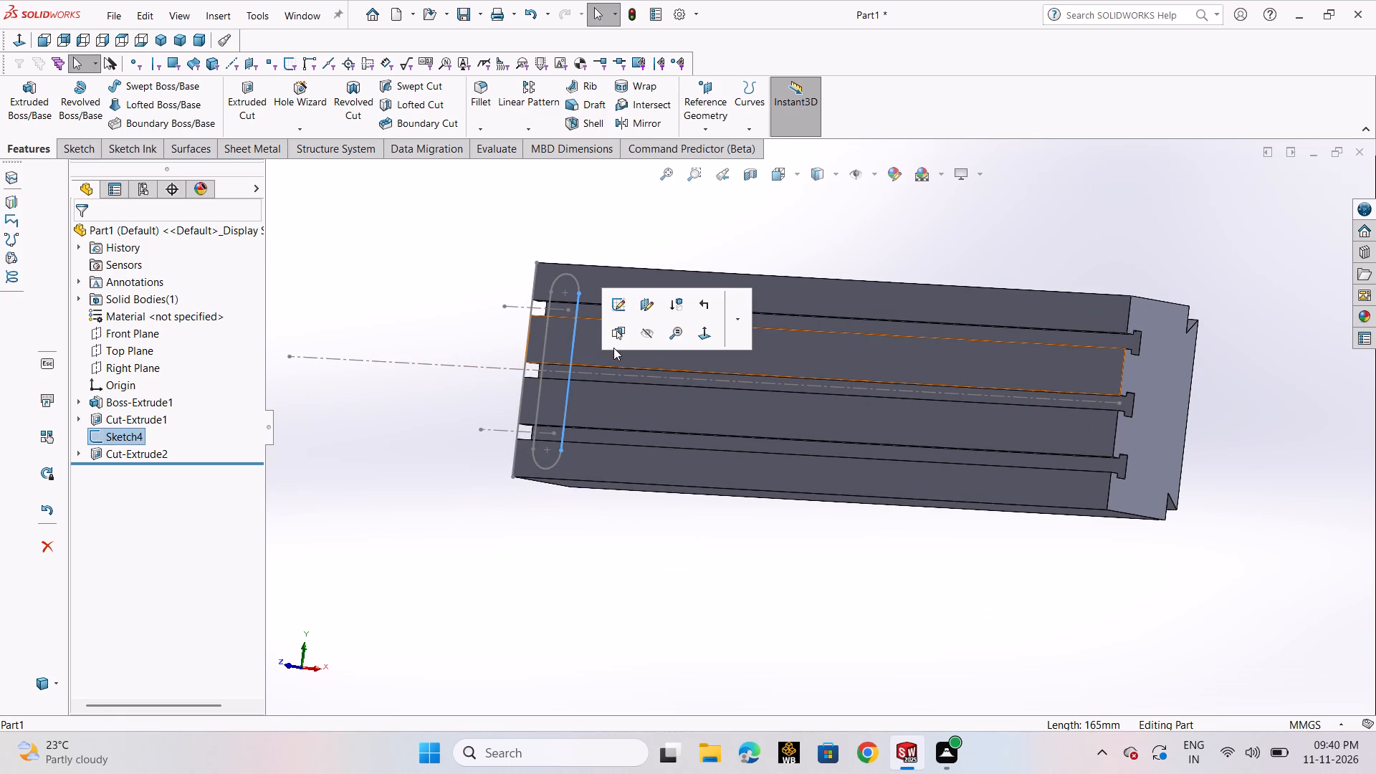
left_click(620, 302)
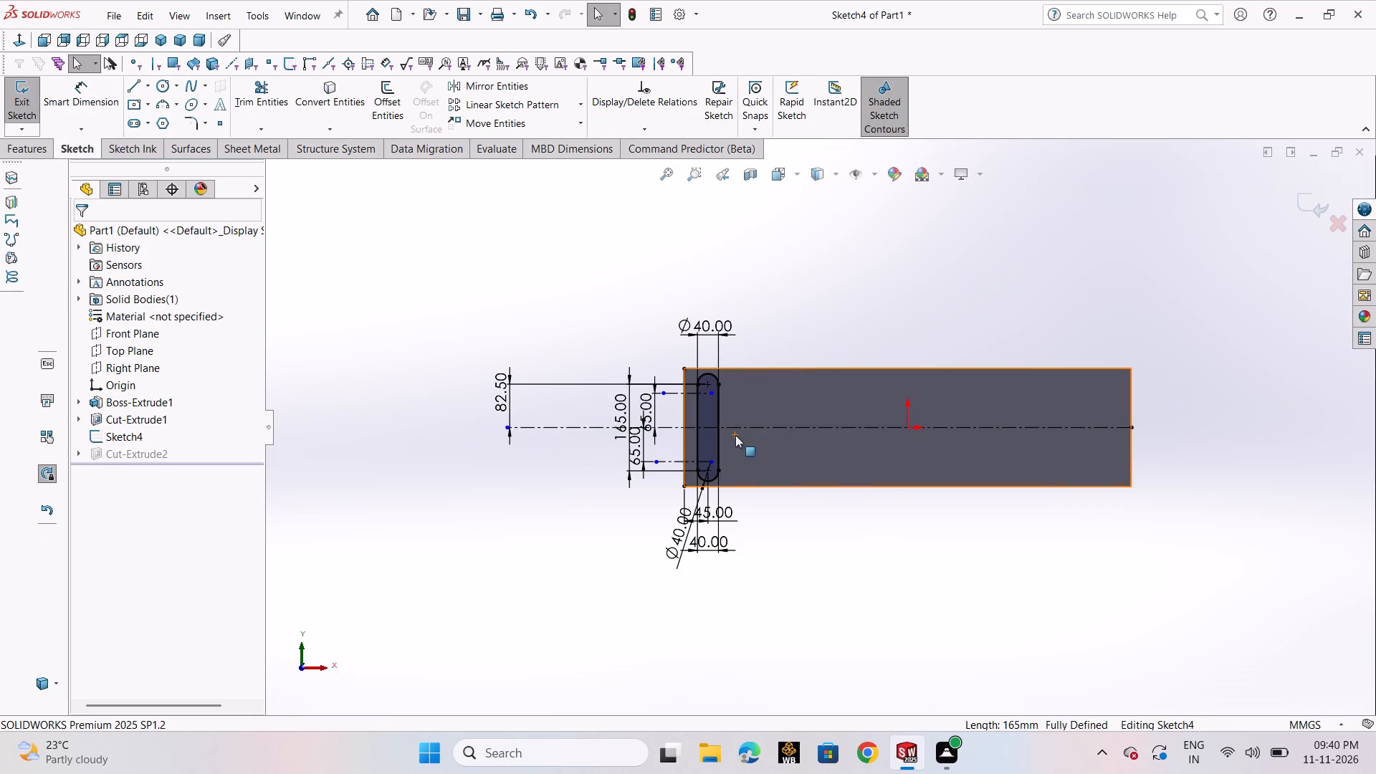
left_click(1309, 214)
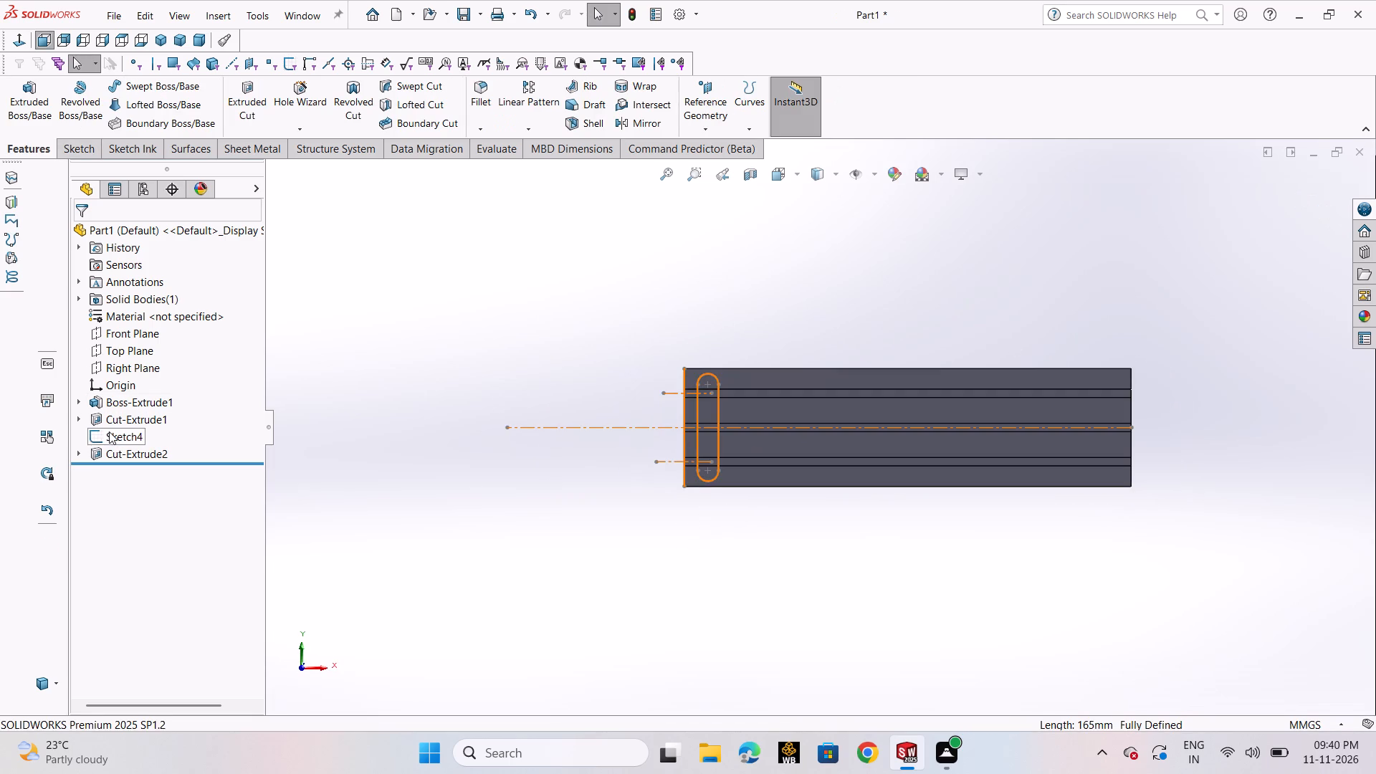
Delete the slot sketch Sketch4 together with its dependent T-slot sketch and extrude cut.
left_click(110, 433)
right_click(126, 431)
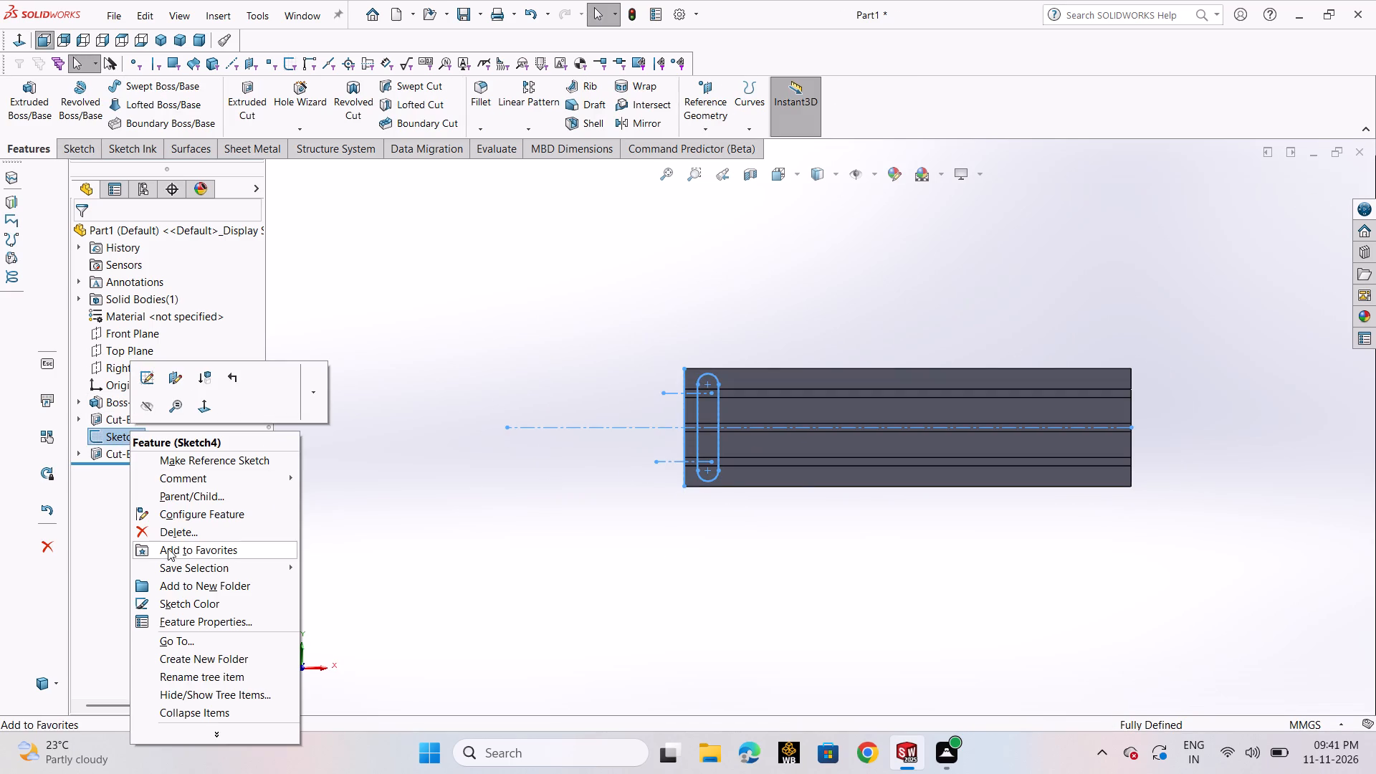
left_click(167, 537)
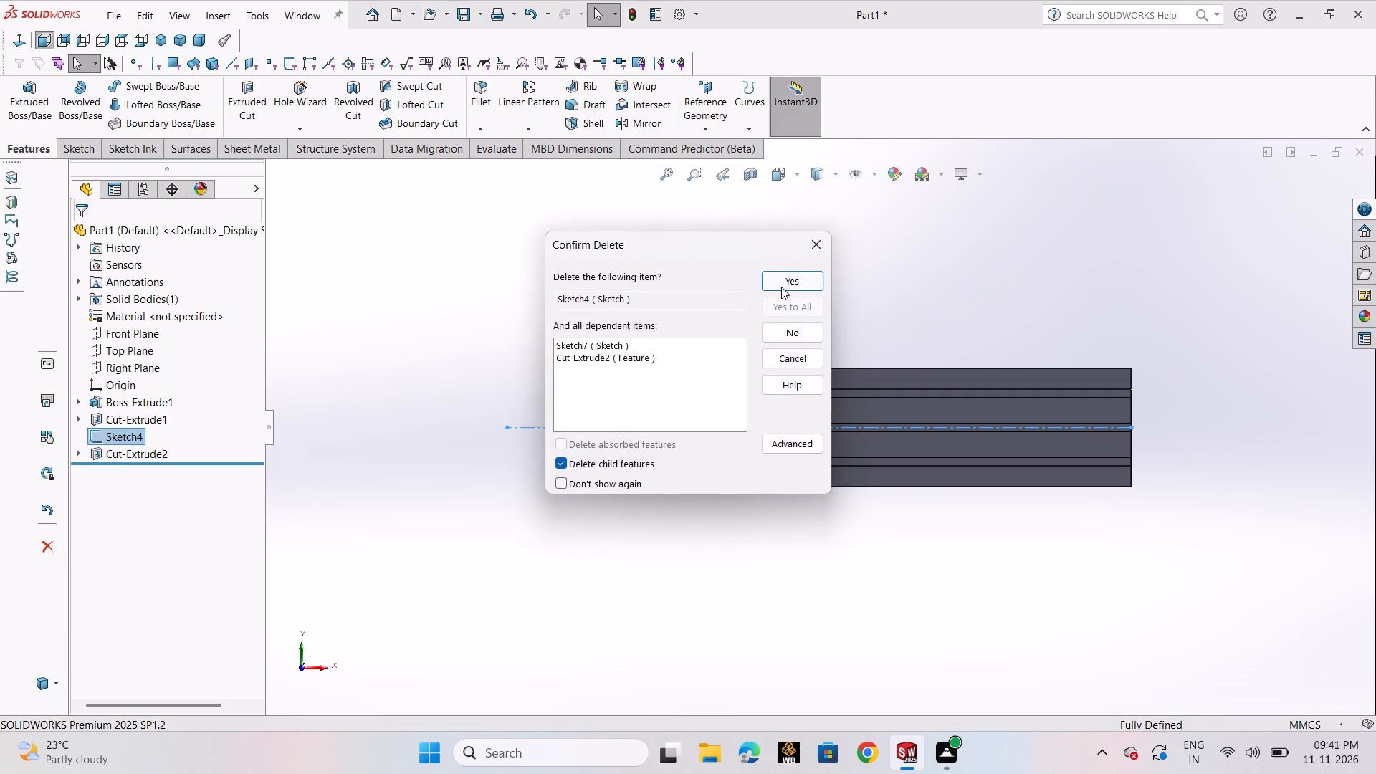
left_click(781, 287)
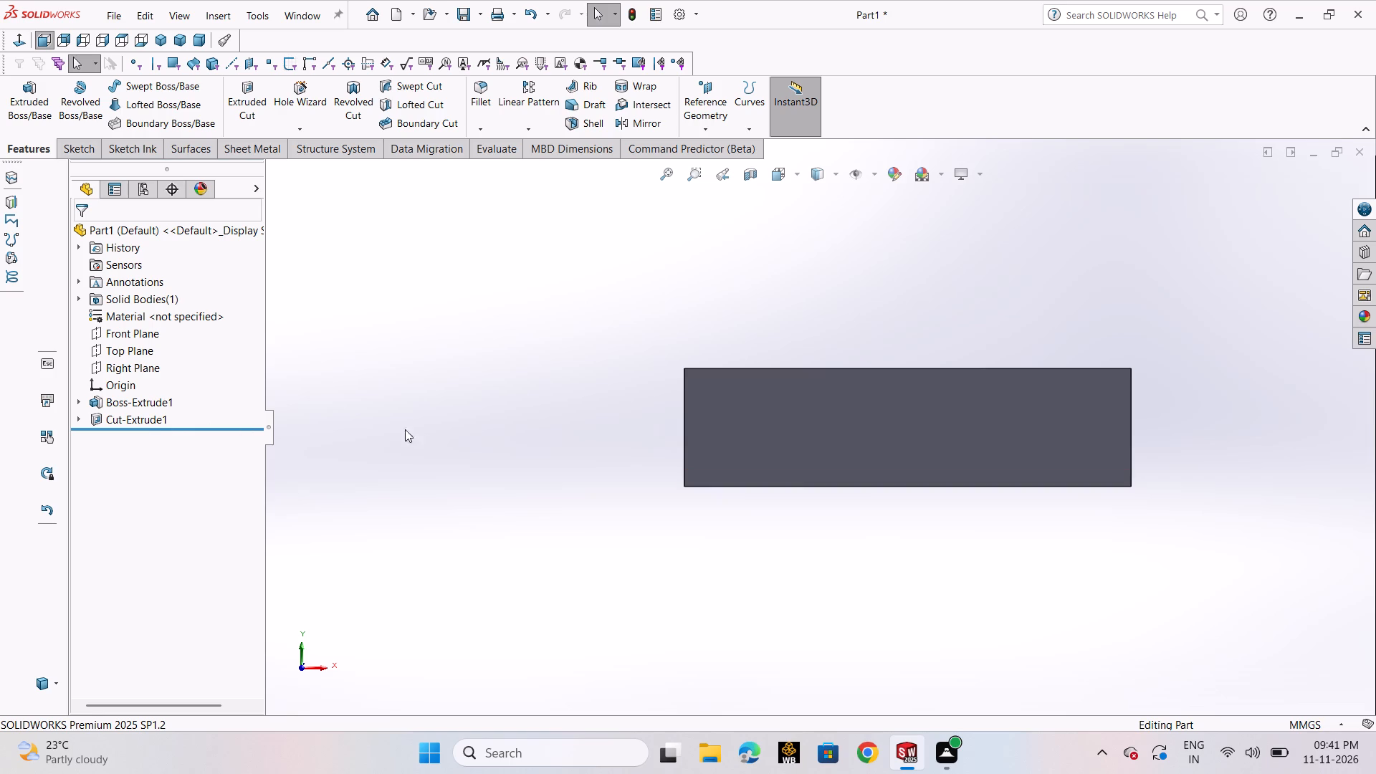
Examine the remaining block, expanding the dovetail cut and selecting its sketch.
scroll(421, 430, "up", 2)
middle_click_drag(479, 434, 651, 700)
scroll(483, 486, "down", 1)
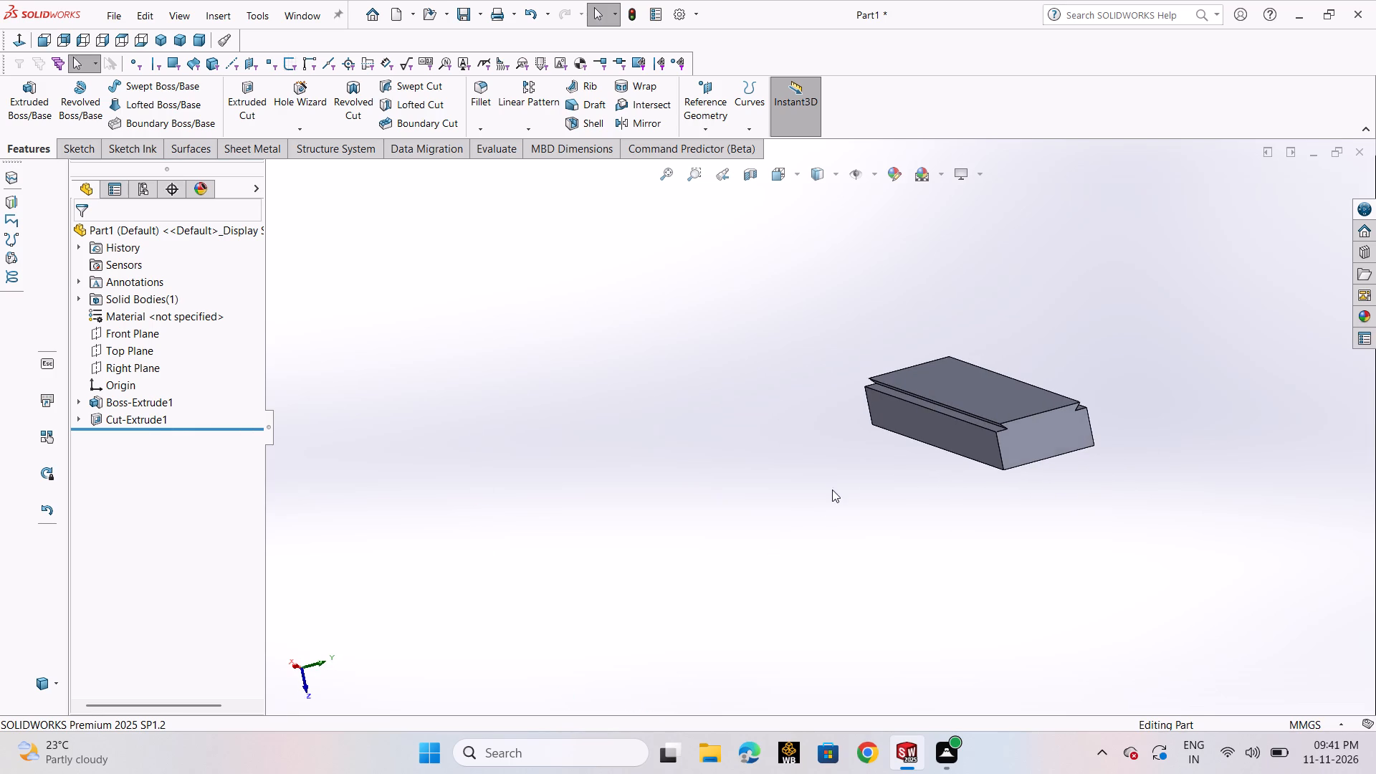
scroll(832, 489, "down", 2)
left_click(102, 424)
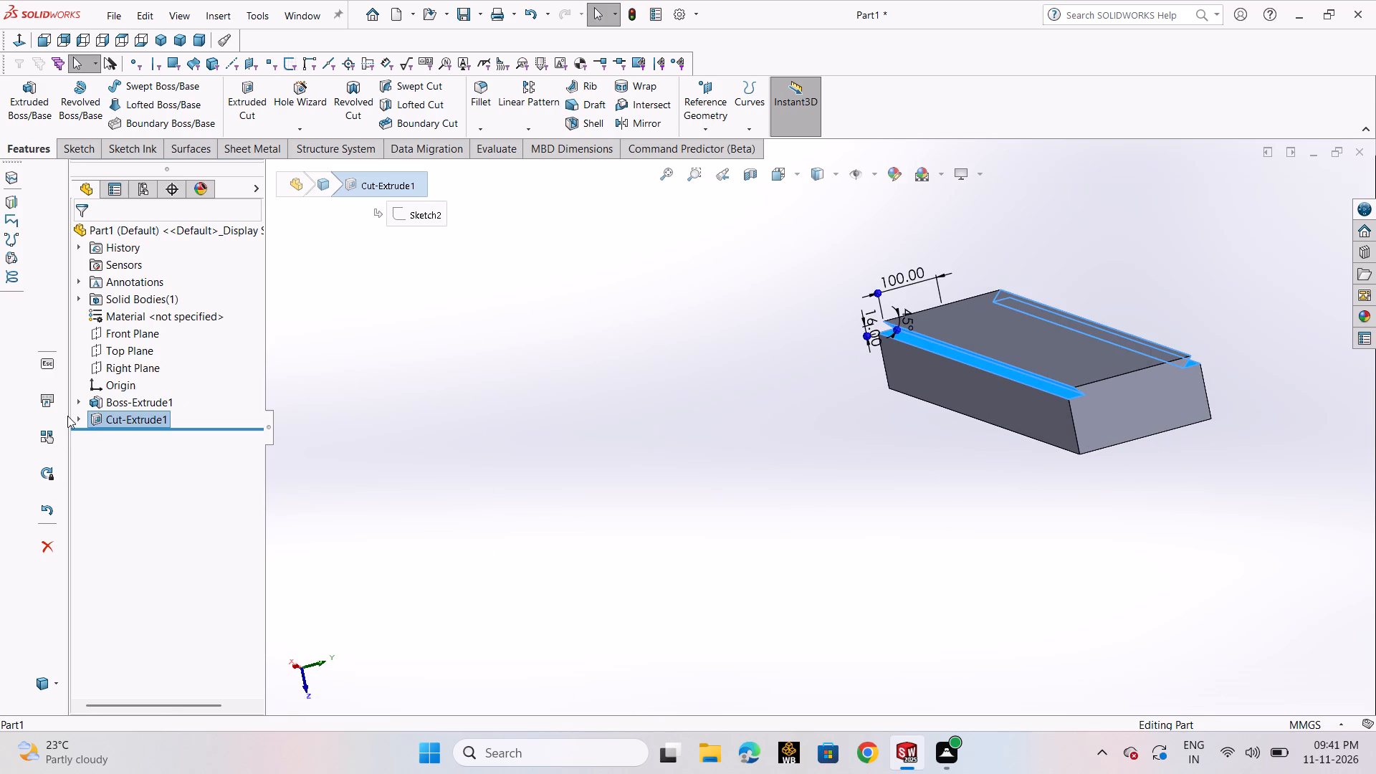
left_click(75, 420)
left_click(79, 420)
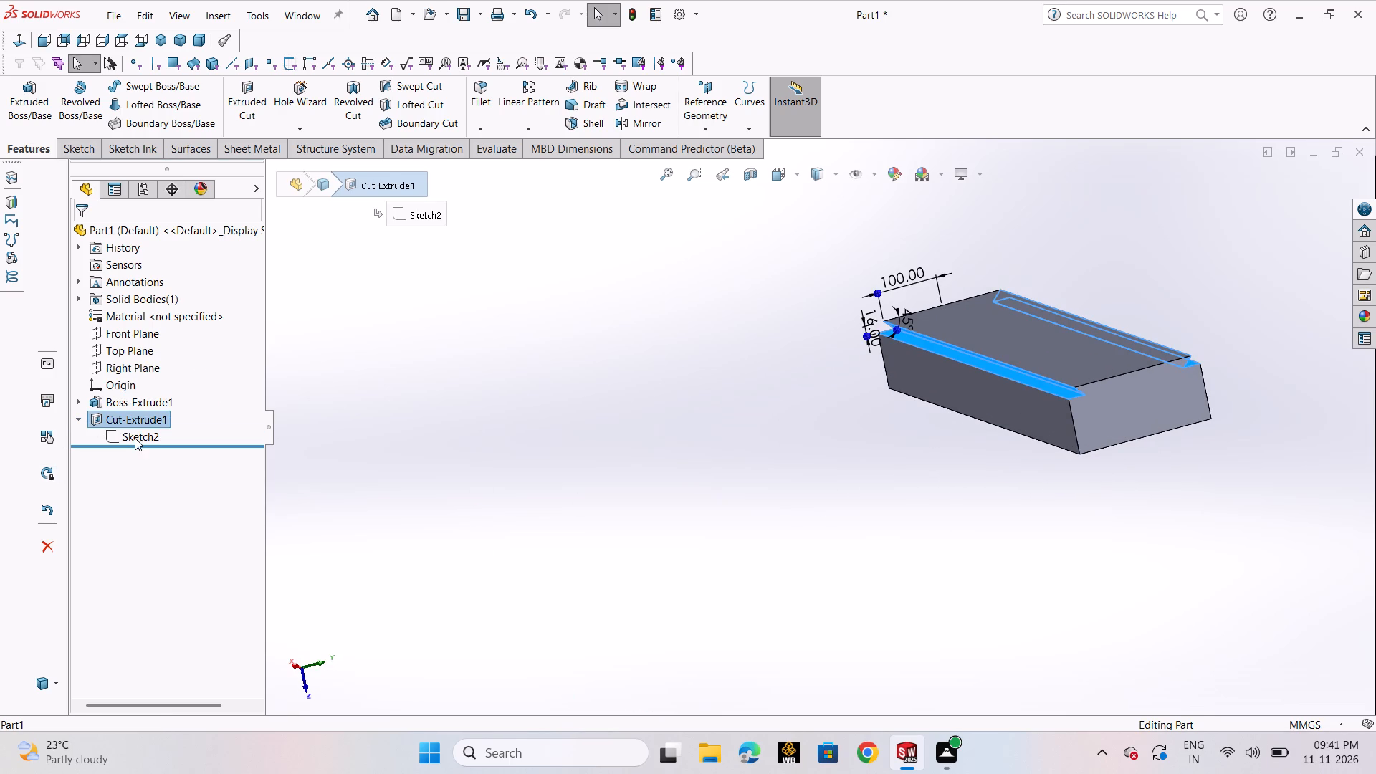
left_click(135, 438)
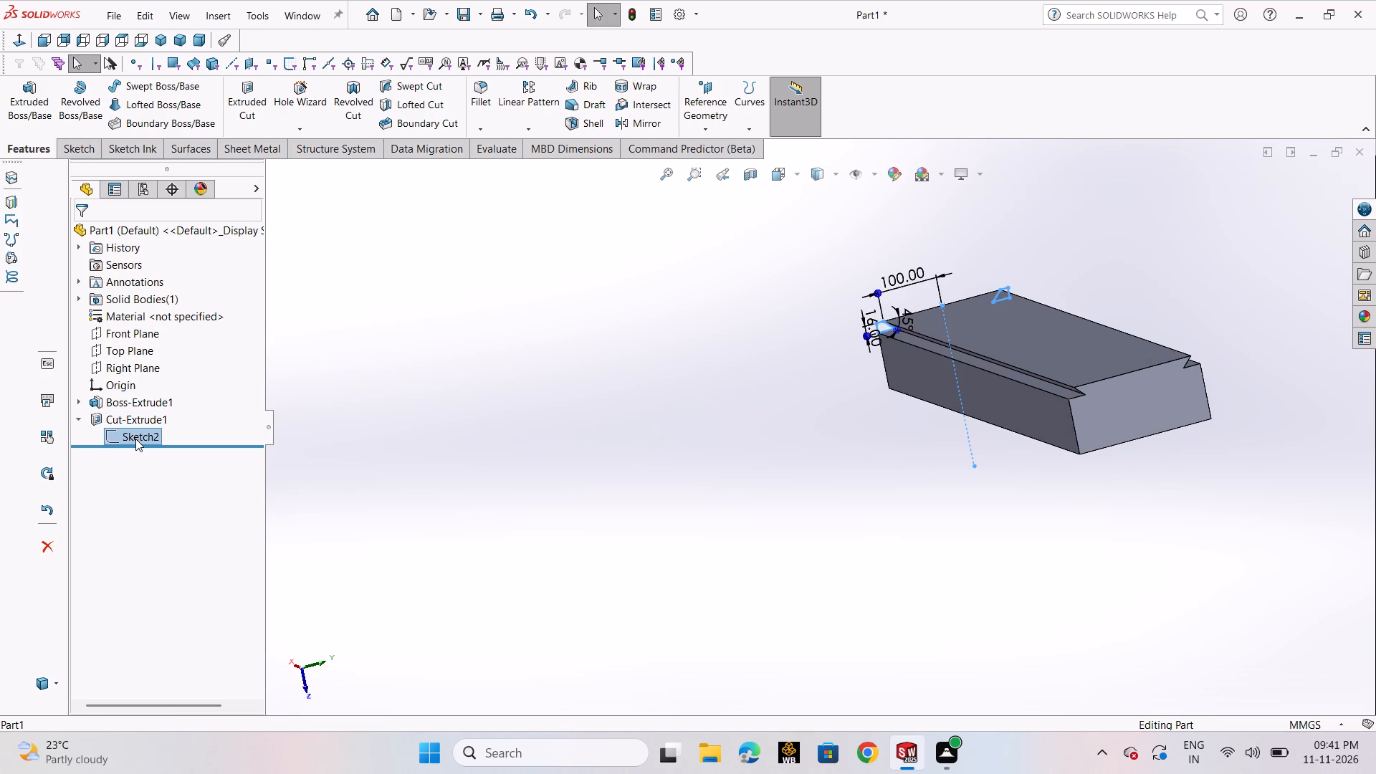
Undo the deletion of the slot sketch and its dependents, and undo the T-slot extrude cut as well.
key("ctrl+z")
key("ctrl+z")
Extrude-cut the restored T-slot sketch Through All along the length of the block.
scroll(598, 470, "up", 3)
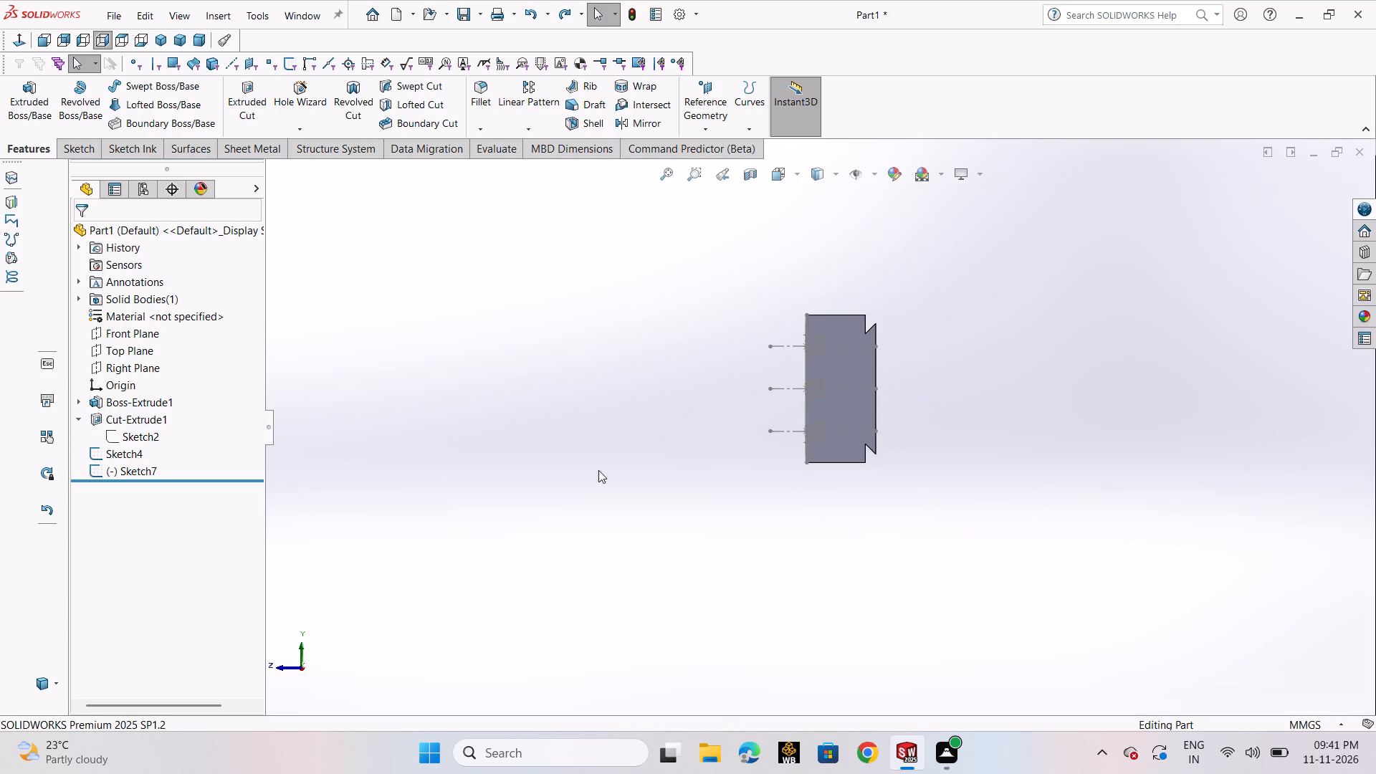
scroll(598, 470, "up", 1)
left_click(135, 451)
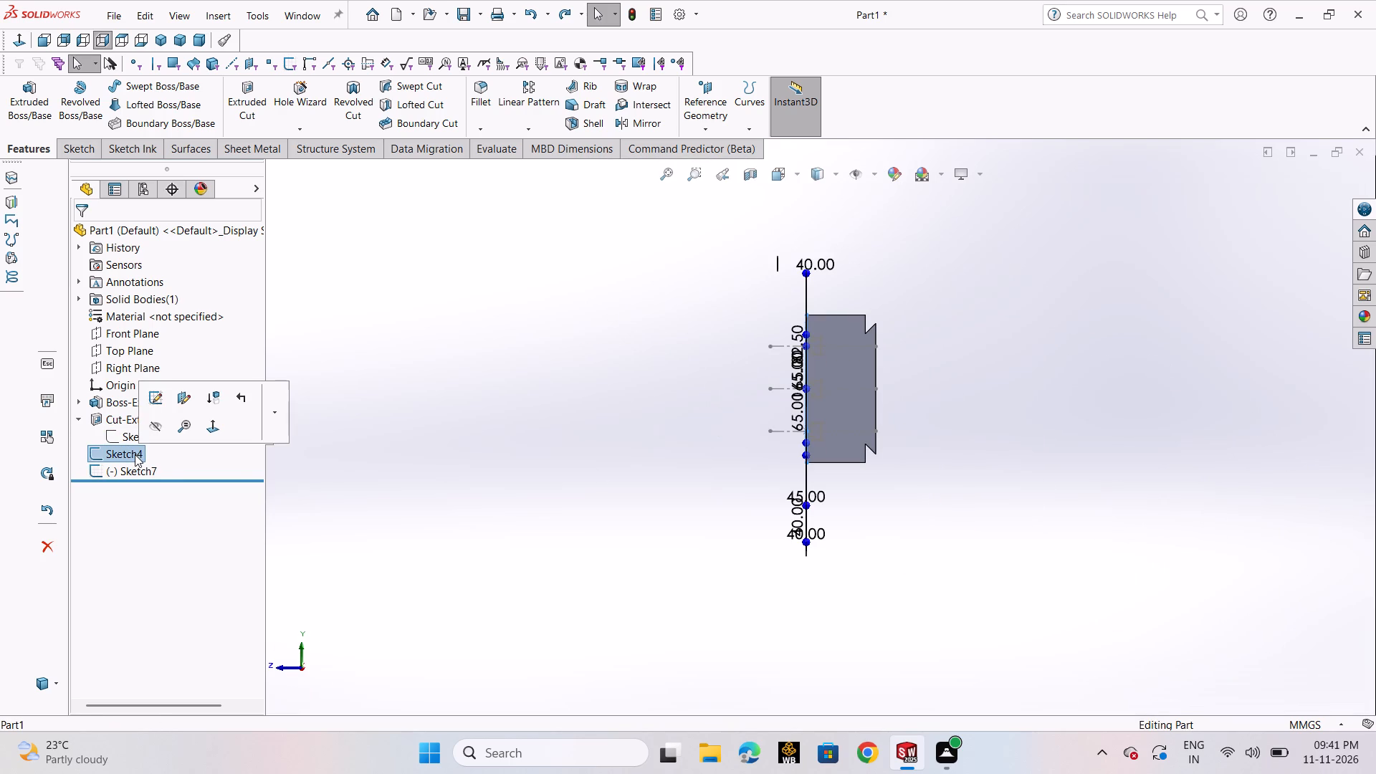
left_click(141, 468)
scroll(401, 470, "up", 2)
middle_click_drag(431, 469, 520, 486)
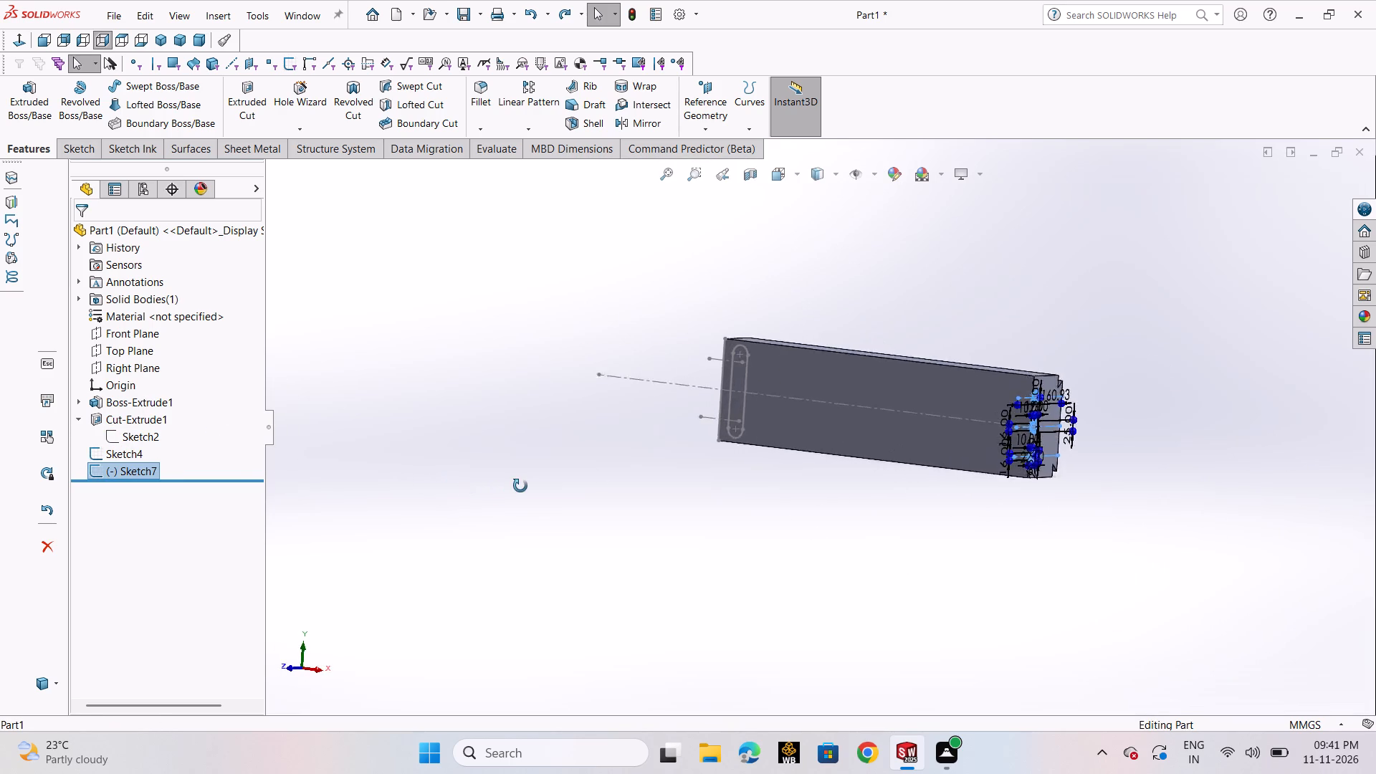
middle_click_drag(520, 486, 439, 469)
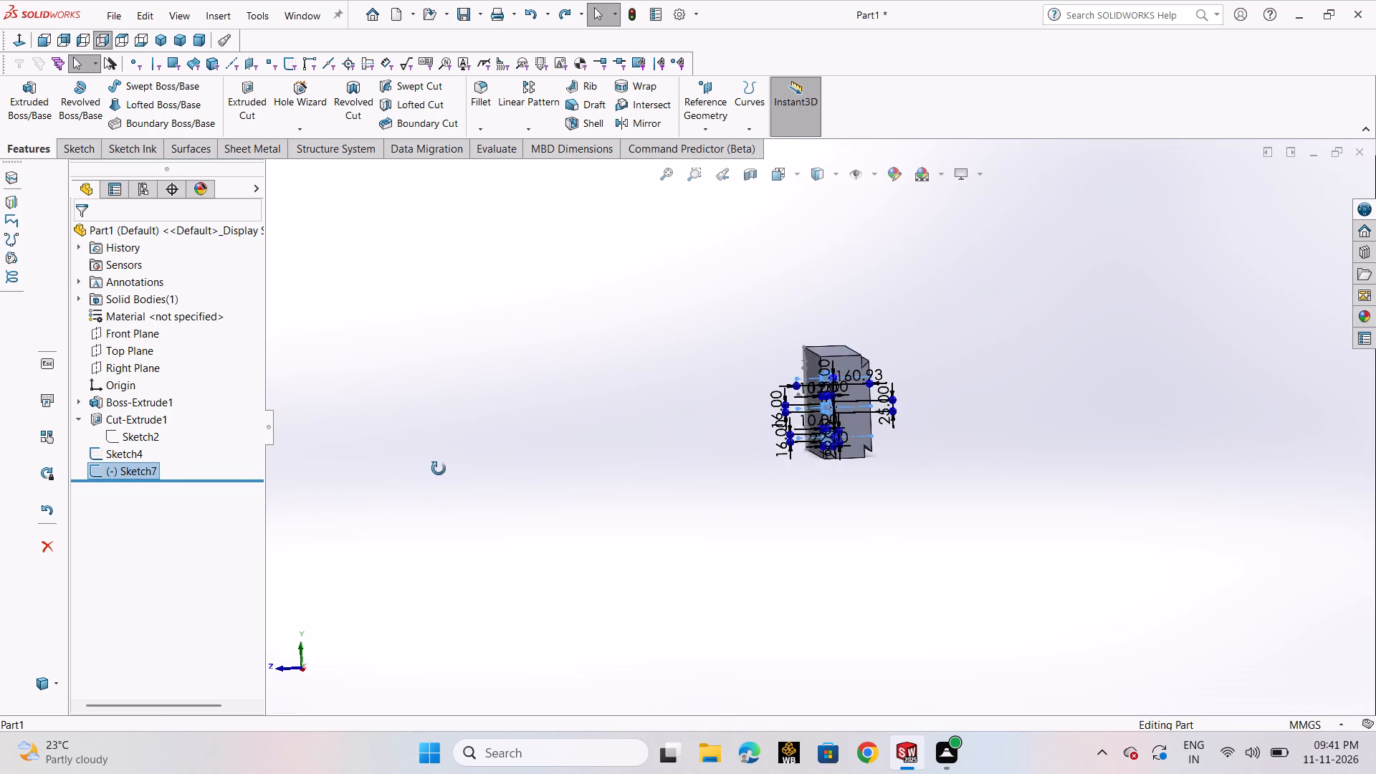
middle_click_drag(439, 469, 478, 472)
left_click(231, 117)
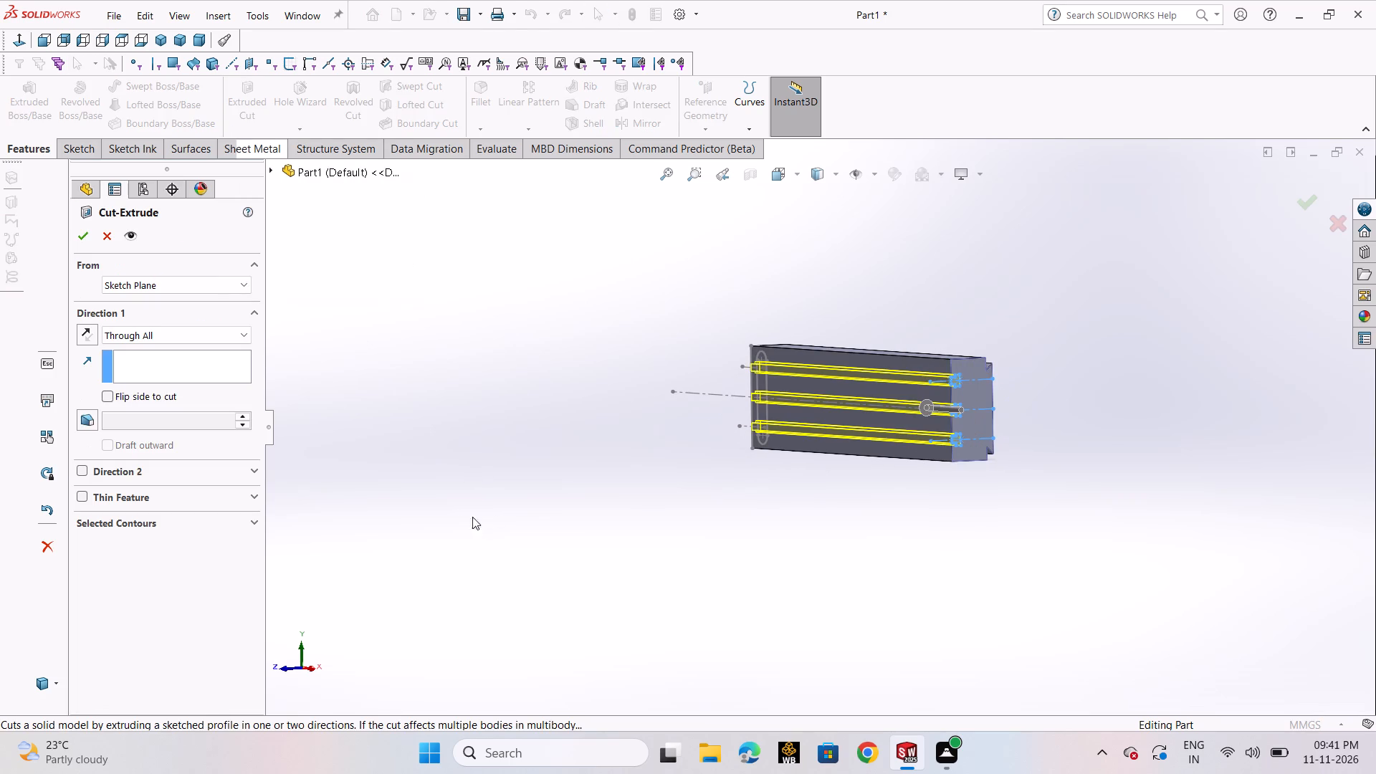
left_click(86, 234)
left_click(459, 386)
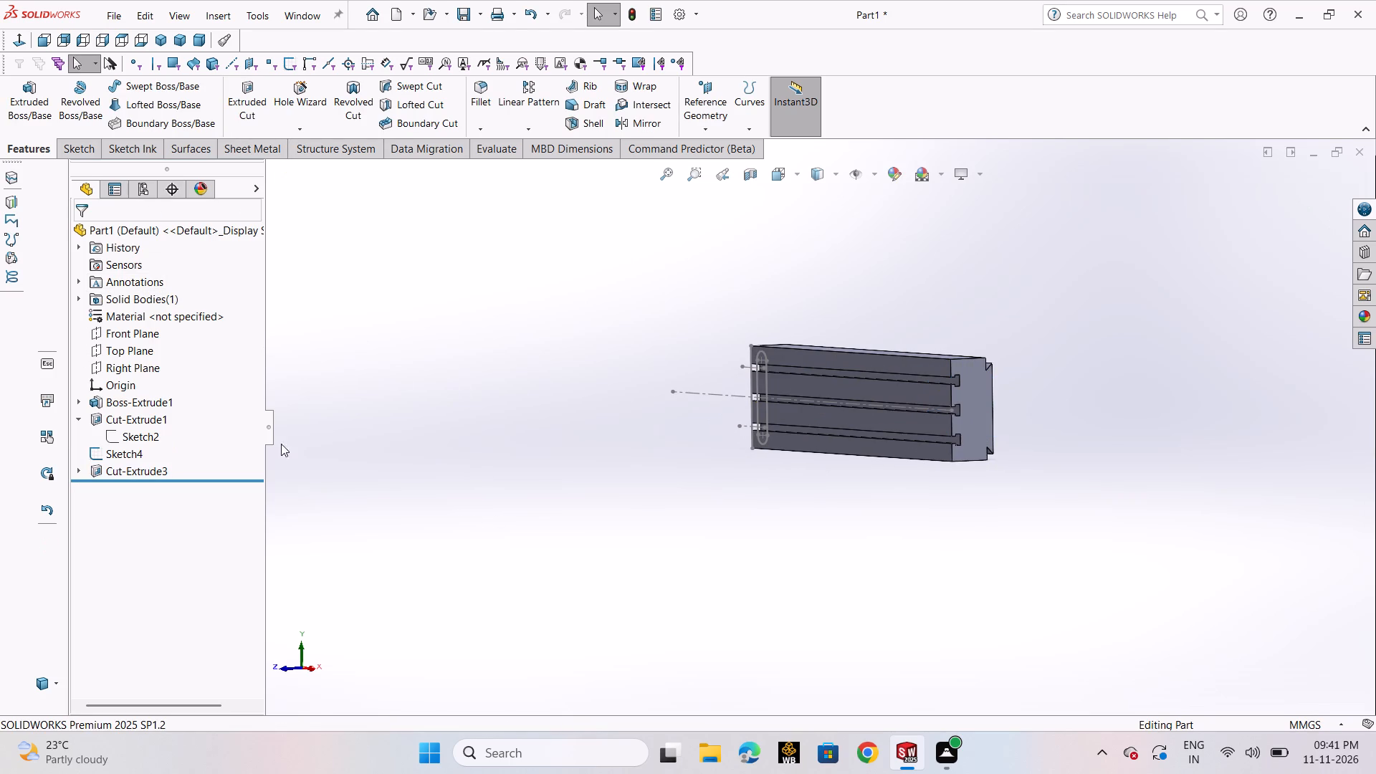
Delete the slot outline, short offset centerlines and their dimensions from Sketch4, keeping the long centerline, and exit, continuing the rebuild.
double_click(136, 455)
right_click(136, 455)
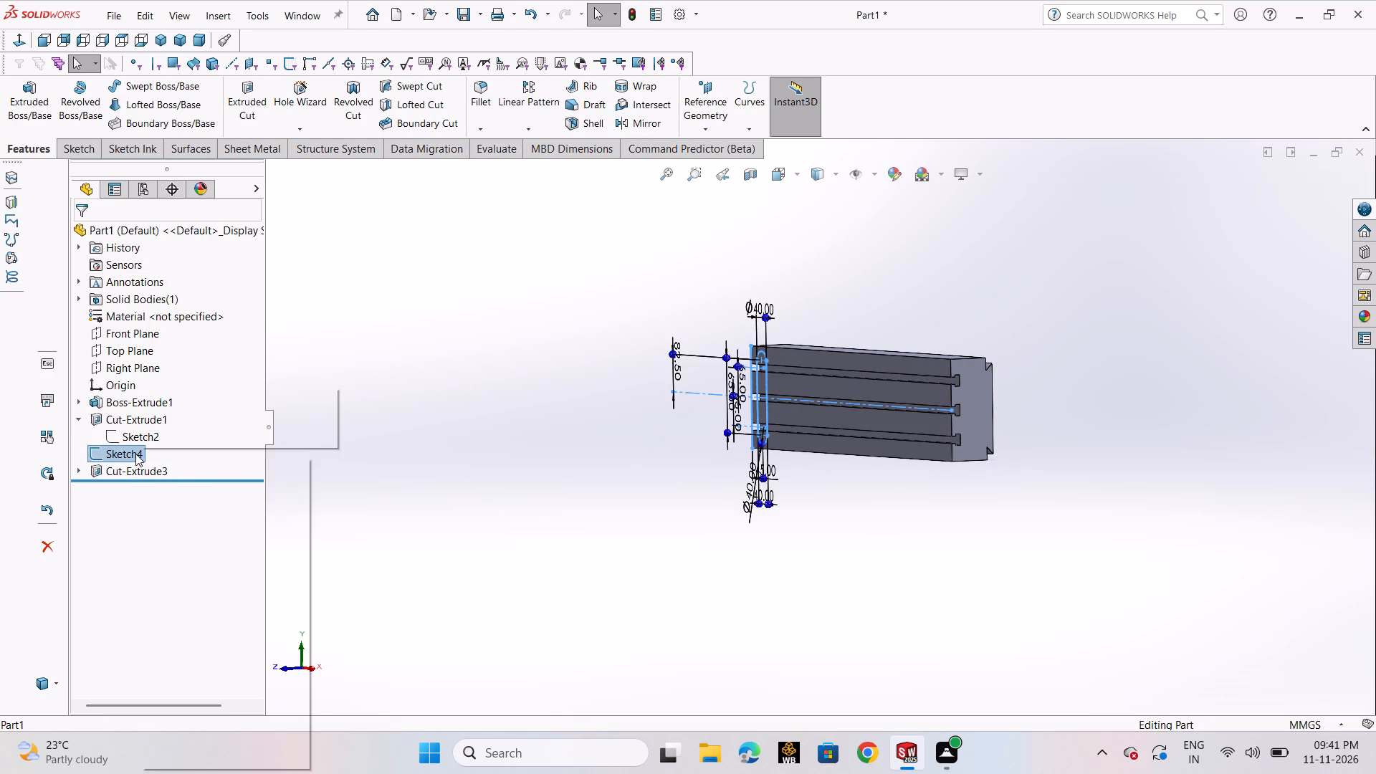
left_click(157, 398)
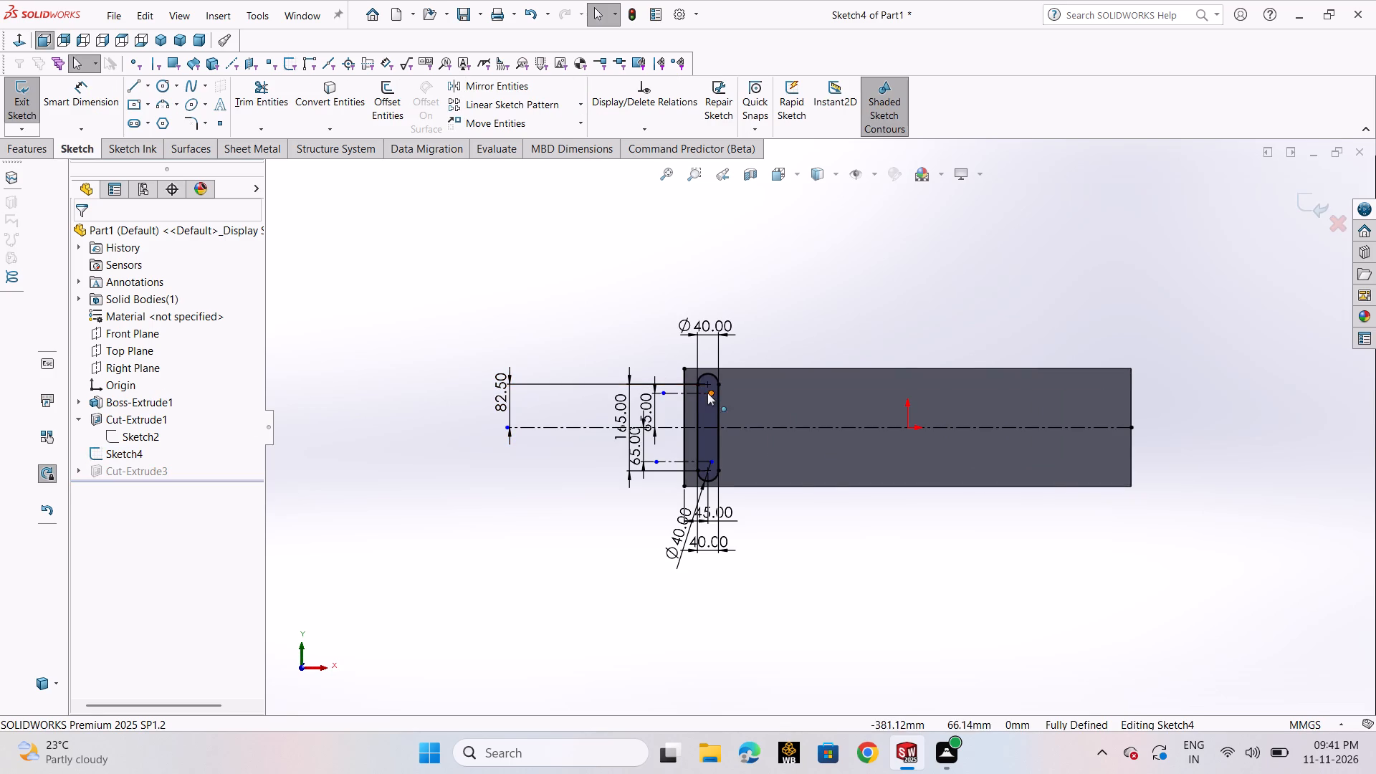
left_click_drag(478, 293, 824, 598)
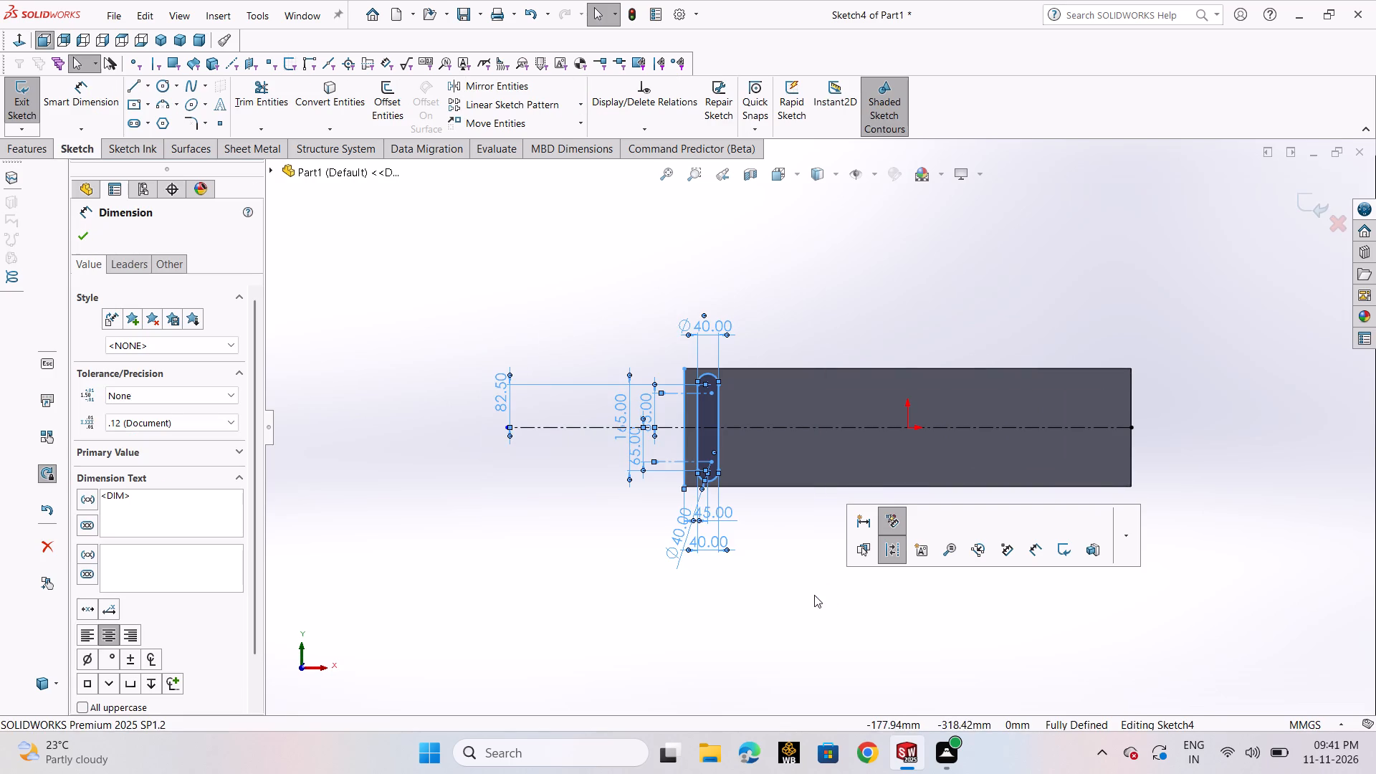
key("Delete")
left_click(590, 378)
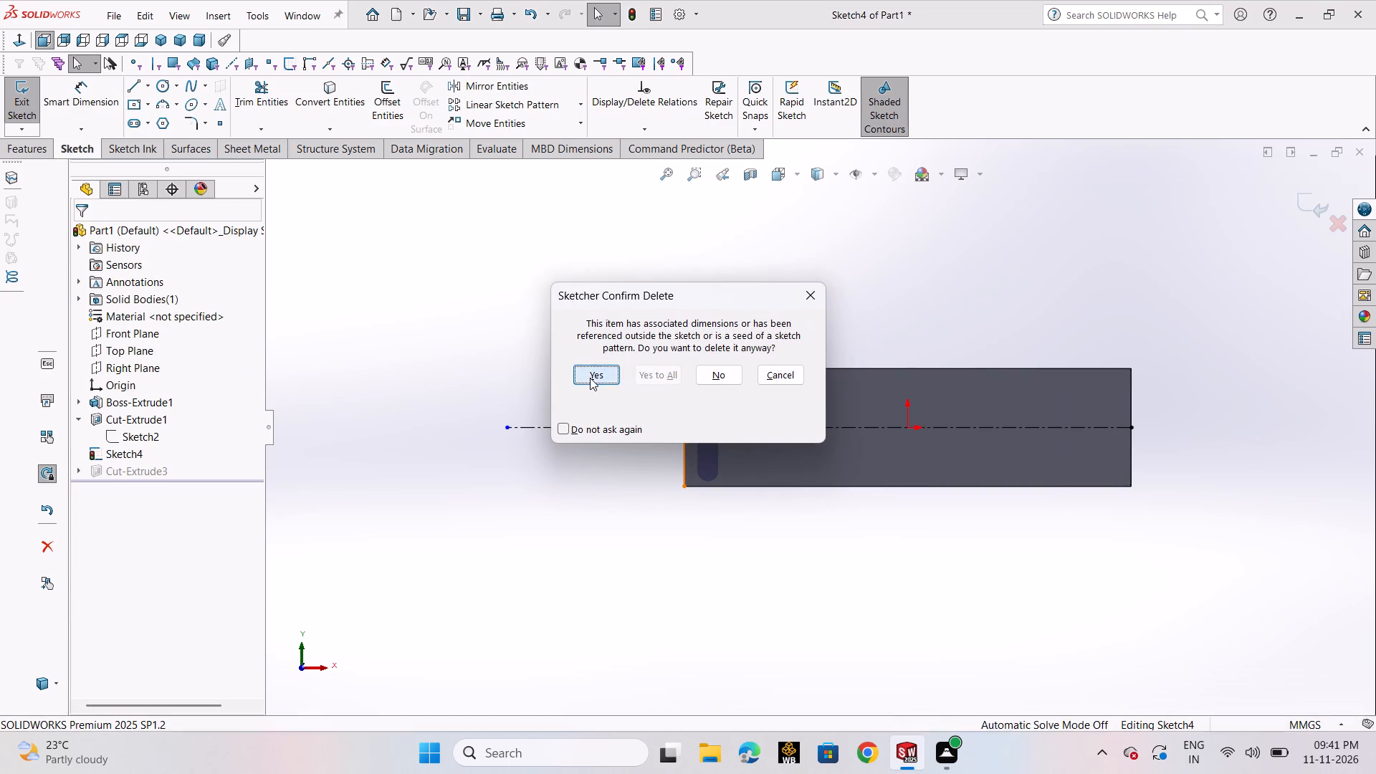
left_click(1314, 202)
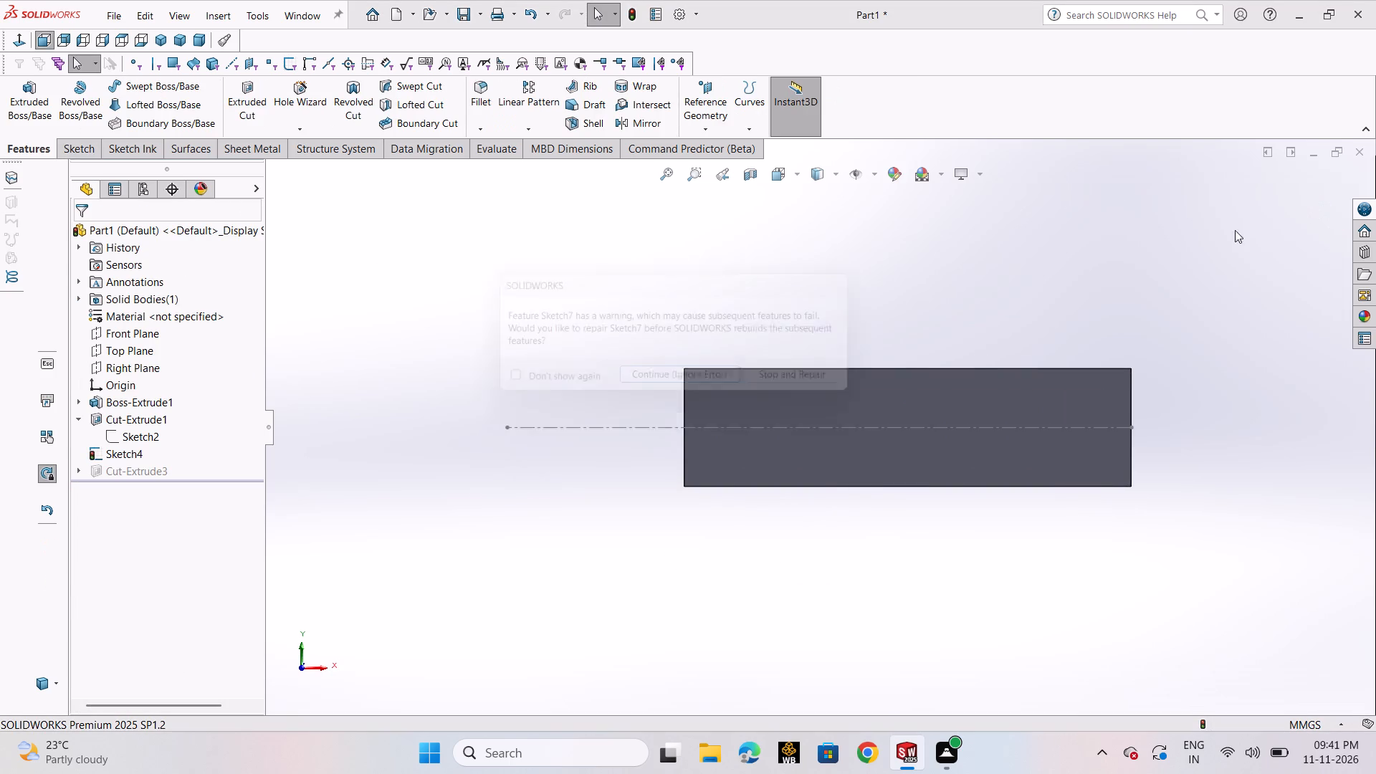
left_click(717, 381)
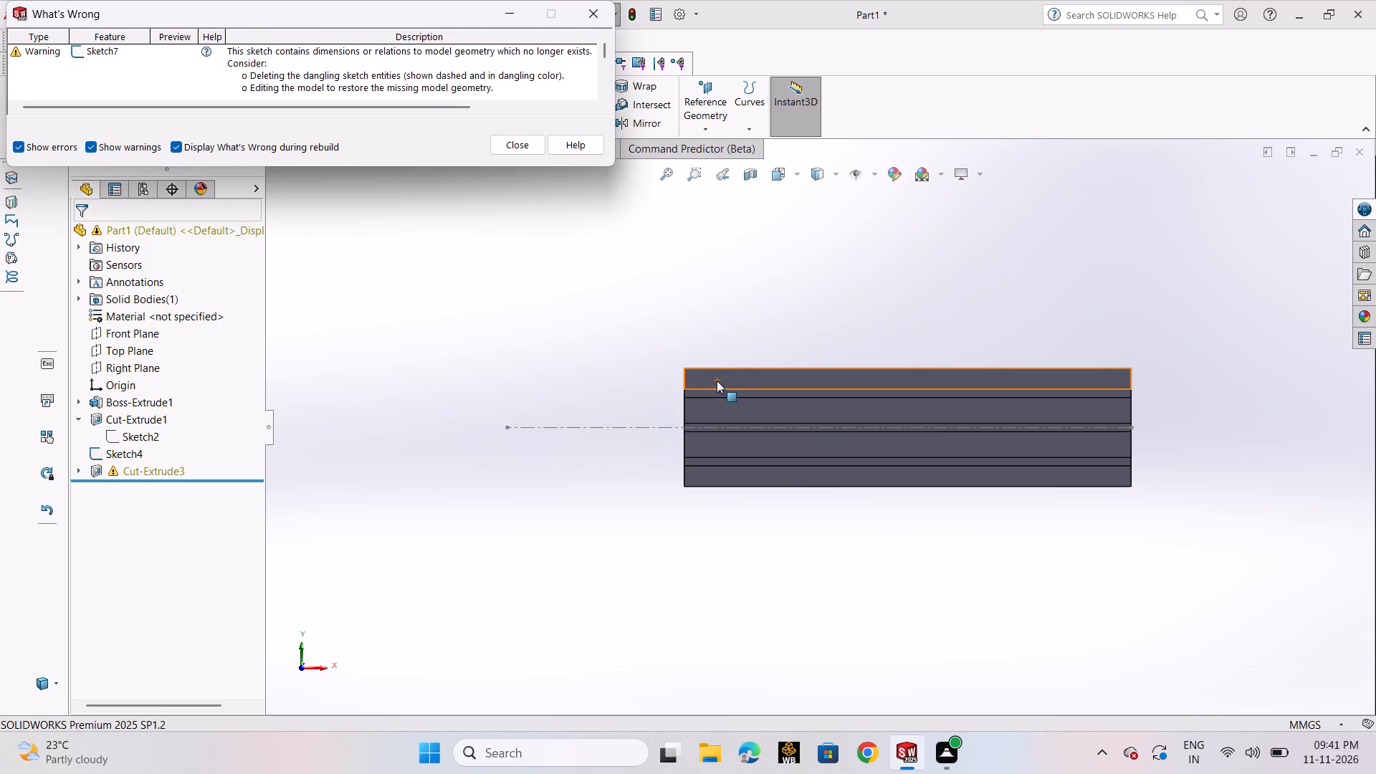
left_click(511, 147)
Open the T-slot cut's sketch to examine its dangling references, and exit without changes.
middle_click_drag(731, 324, 717, 326)
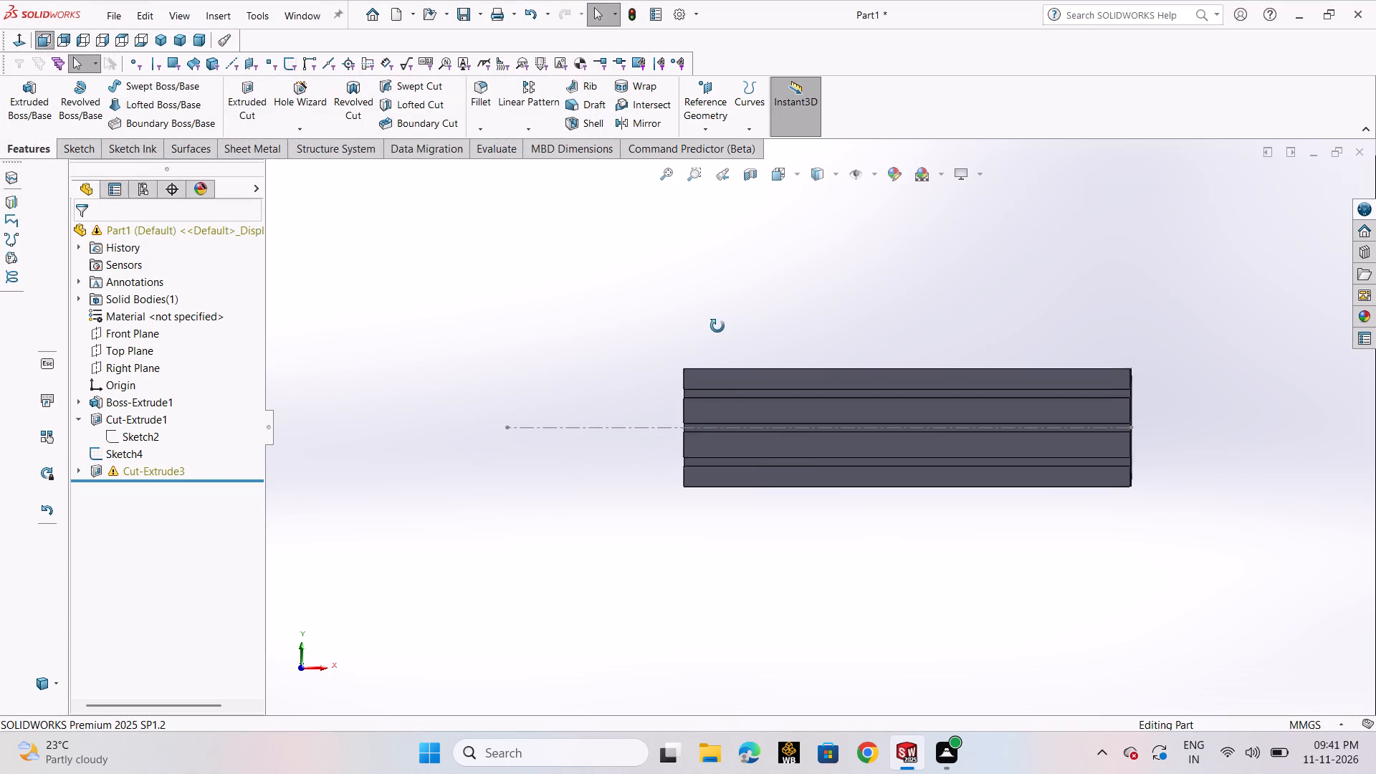
middle_click_drag(717, 326, 616, 333)
left_click(80, 472)
left_click(128, 487)
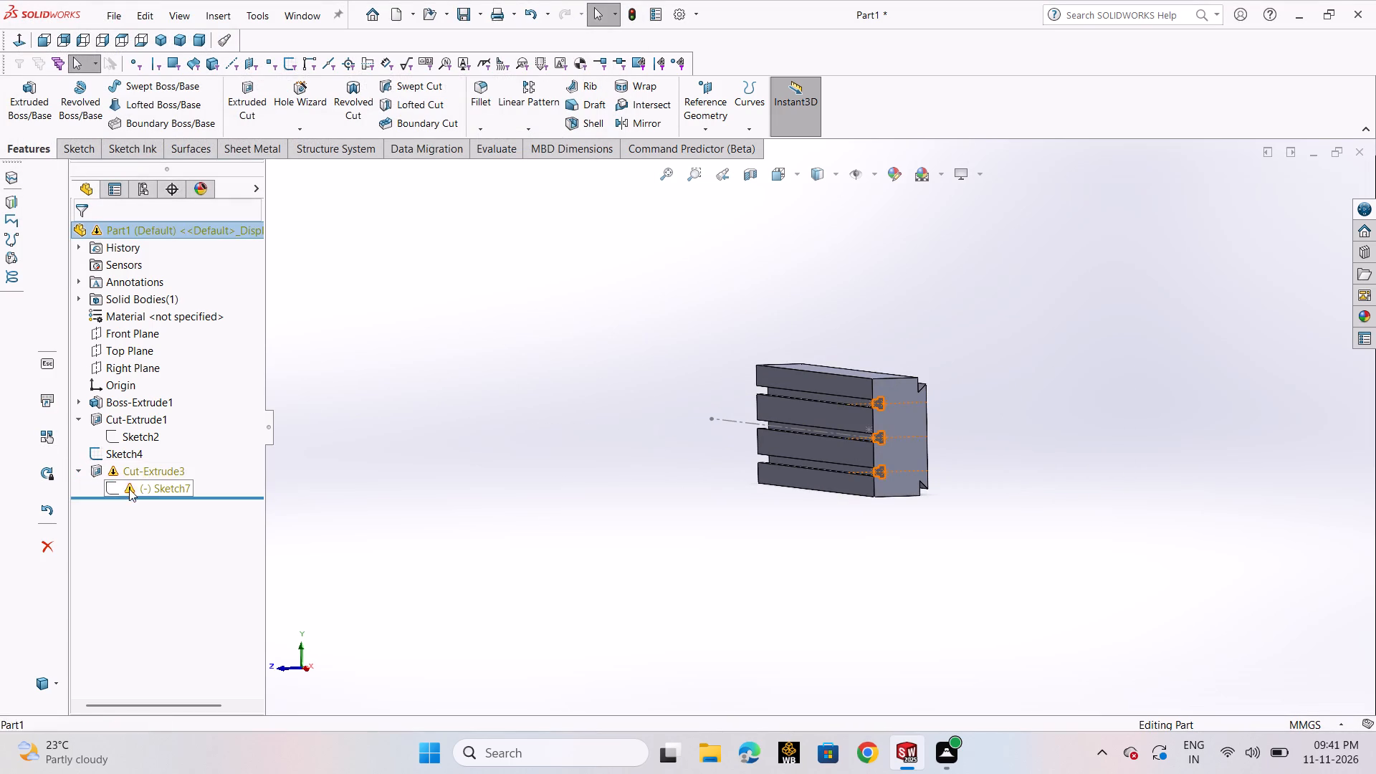
left_click(146, 439)
scroll(600, 489, "up", 2)
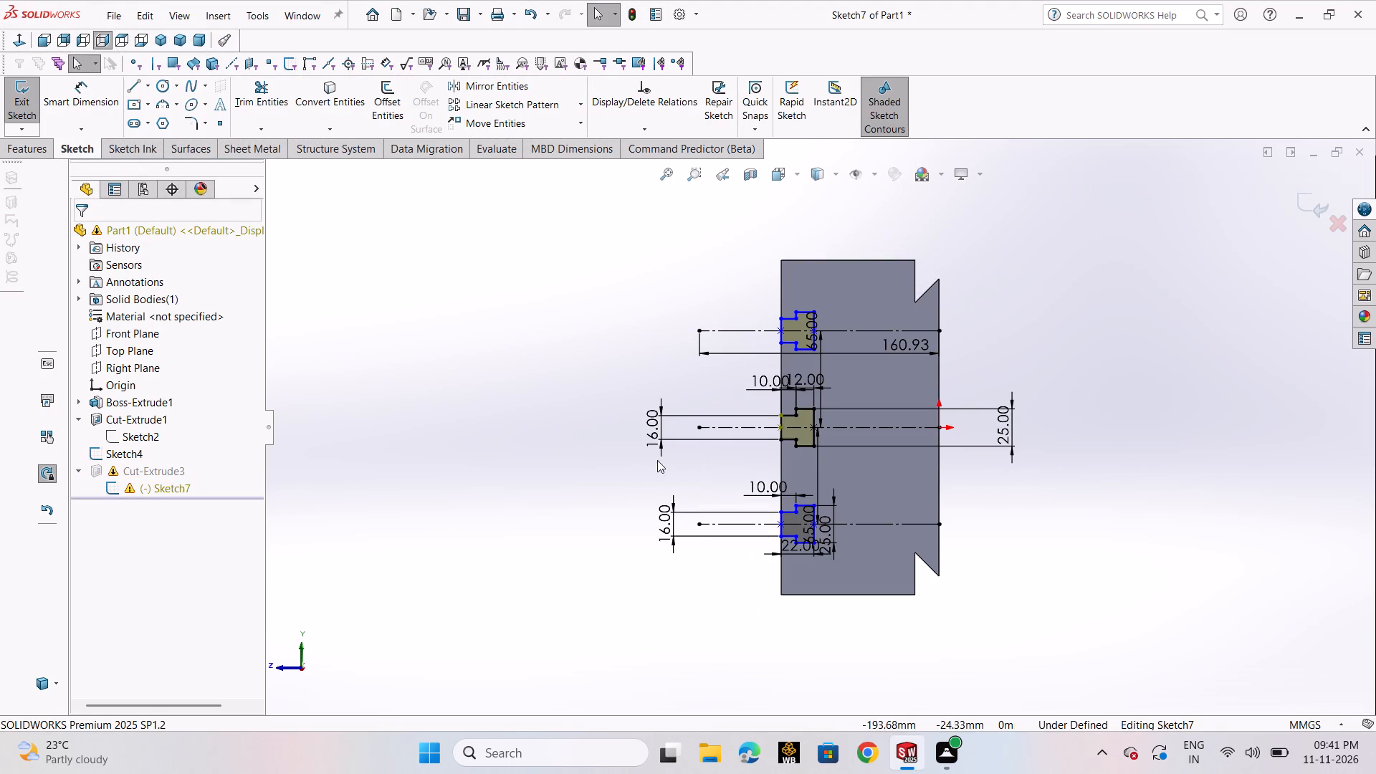
left_click(1317, 206)
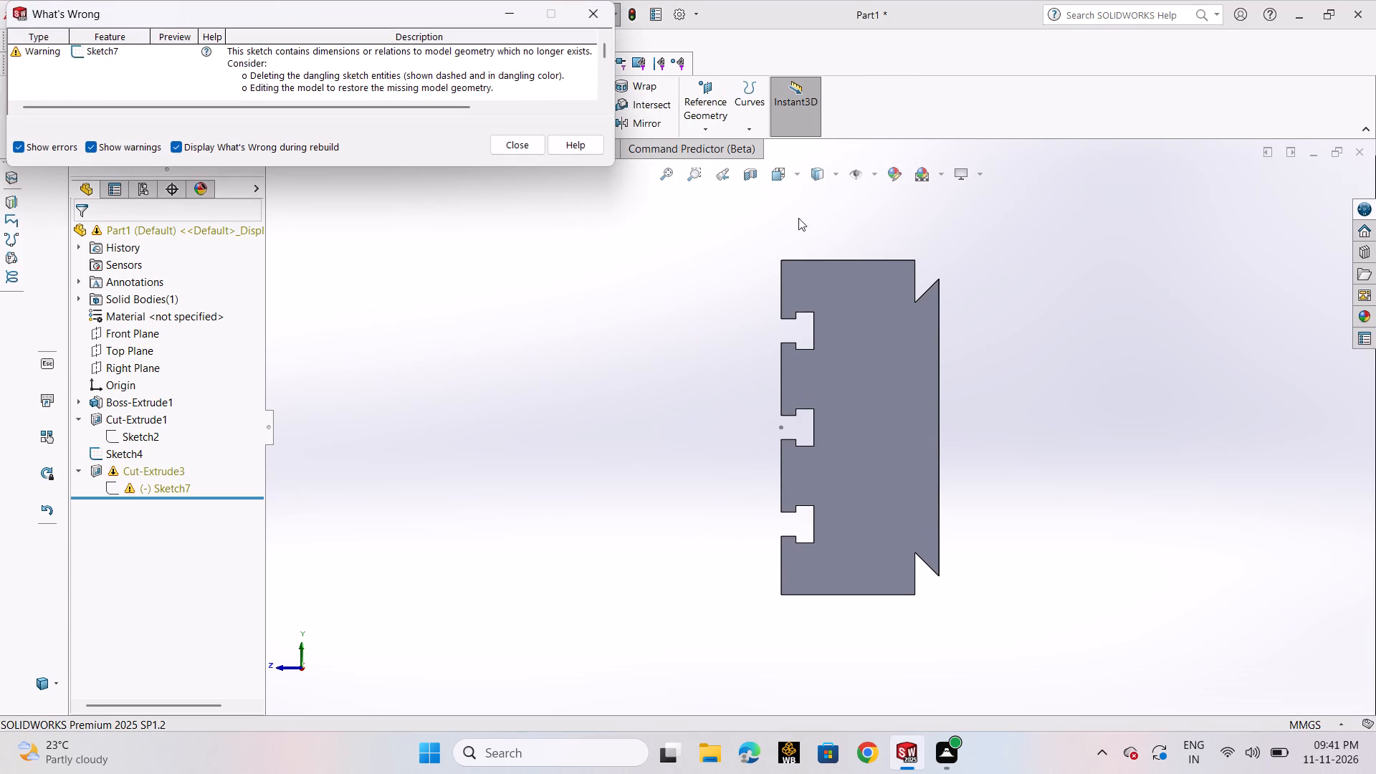
left_click(520, 148)
left_click(560, 384)
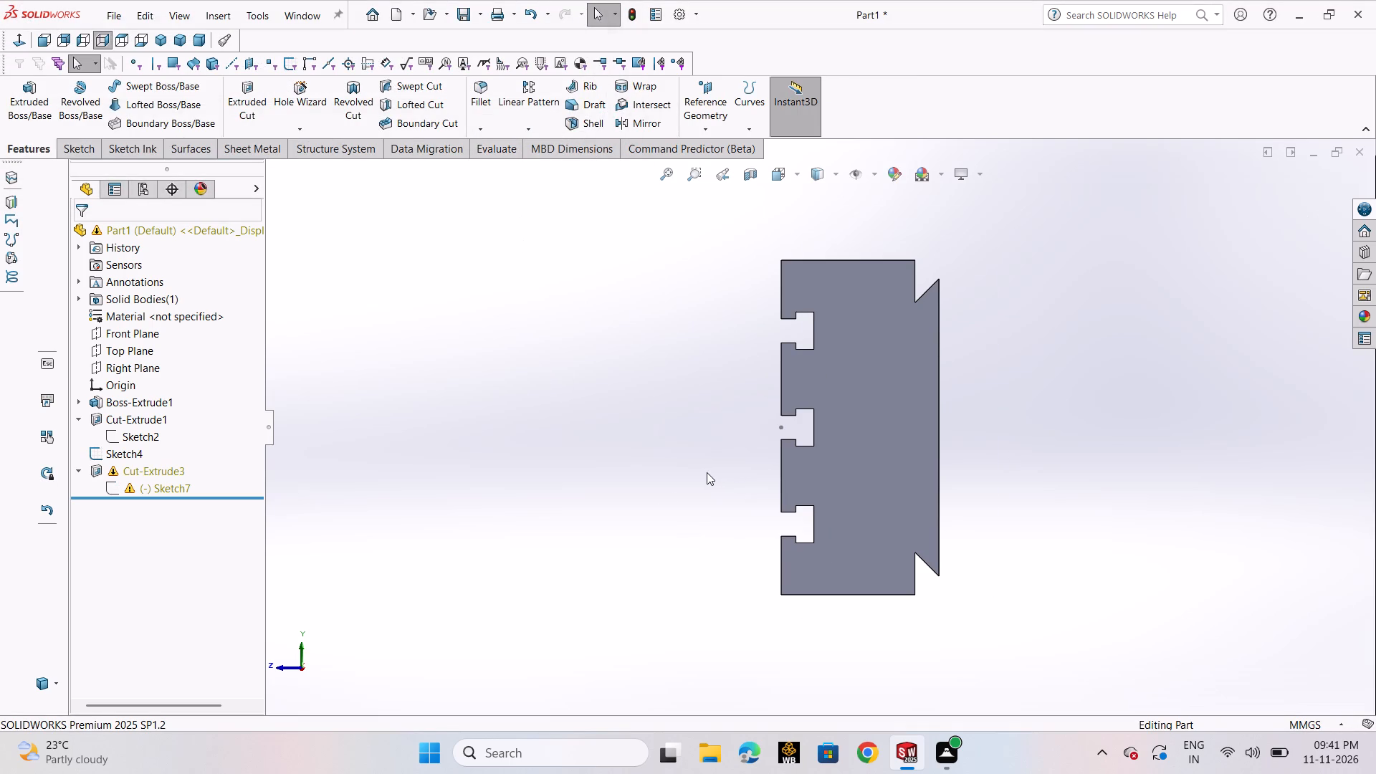
Delete Sketch4 with its dependent T-slot sketch and extrude cut, leaving the block with only the dovetail cuts.
scroll(702, 472, "down", 3)
scroll(702, 469, "up", 2)
middle_click_drag(702, 467, 768, 466)
scroll(768, 466, "up", 5)
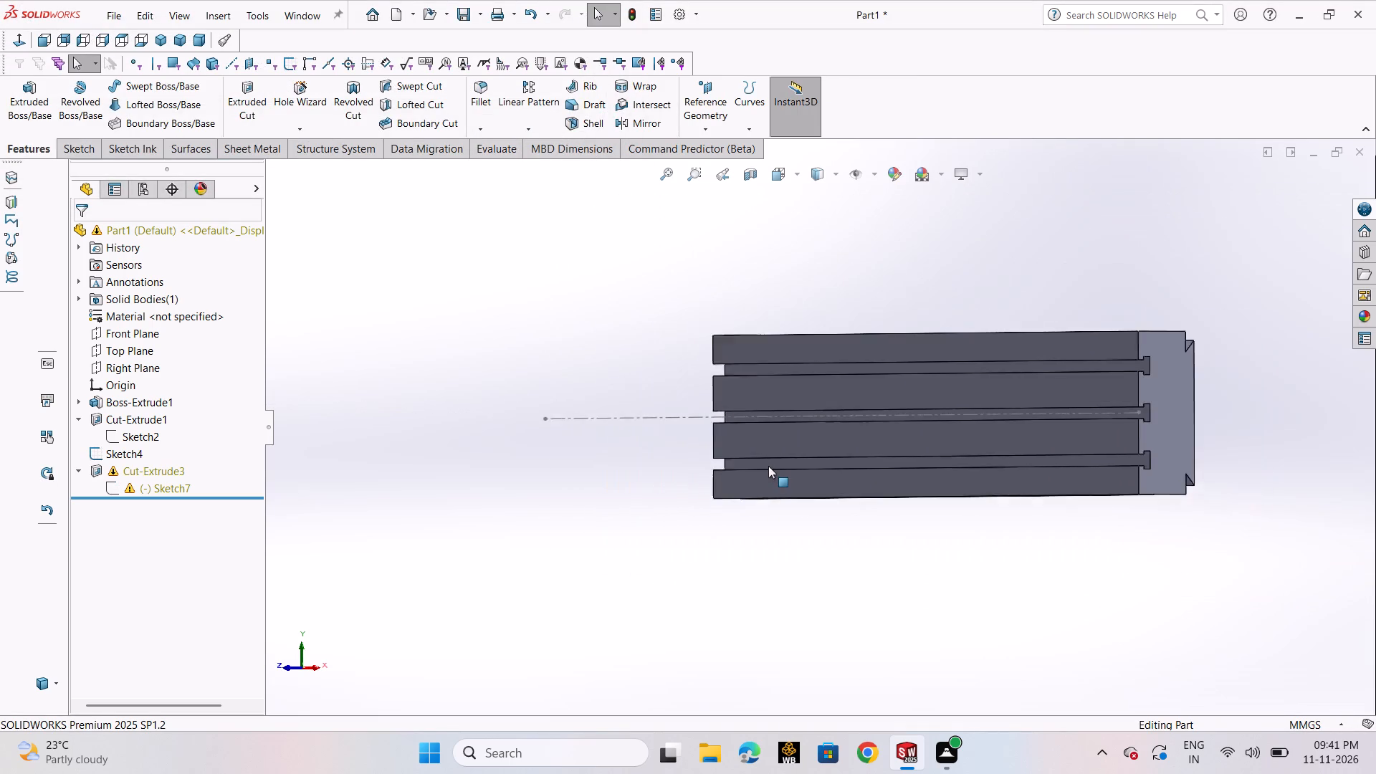
scroll(768, 466, "up", 1)
scroll(917, 424, "down", 3)
scroll(917, 424, "up", 3)
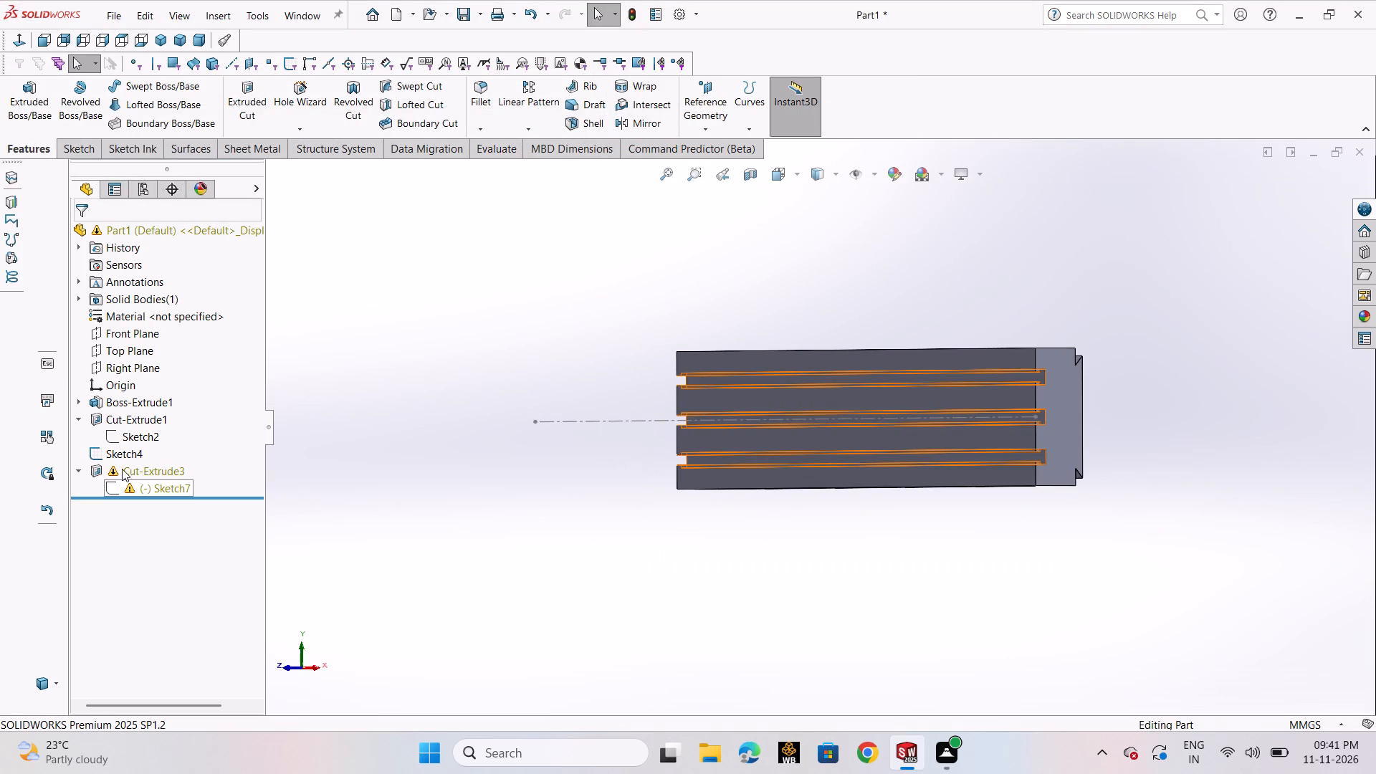
left_click(128, 449)
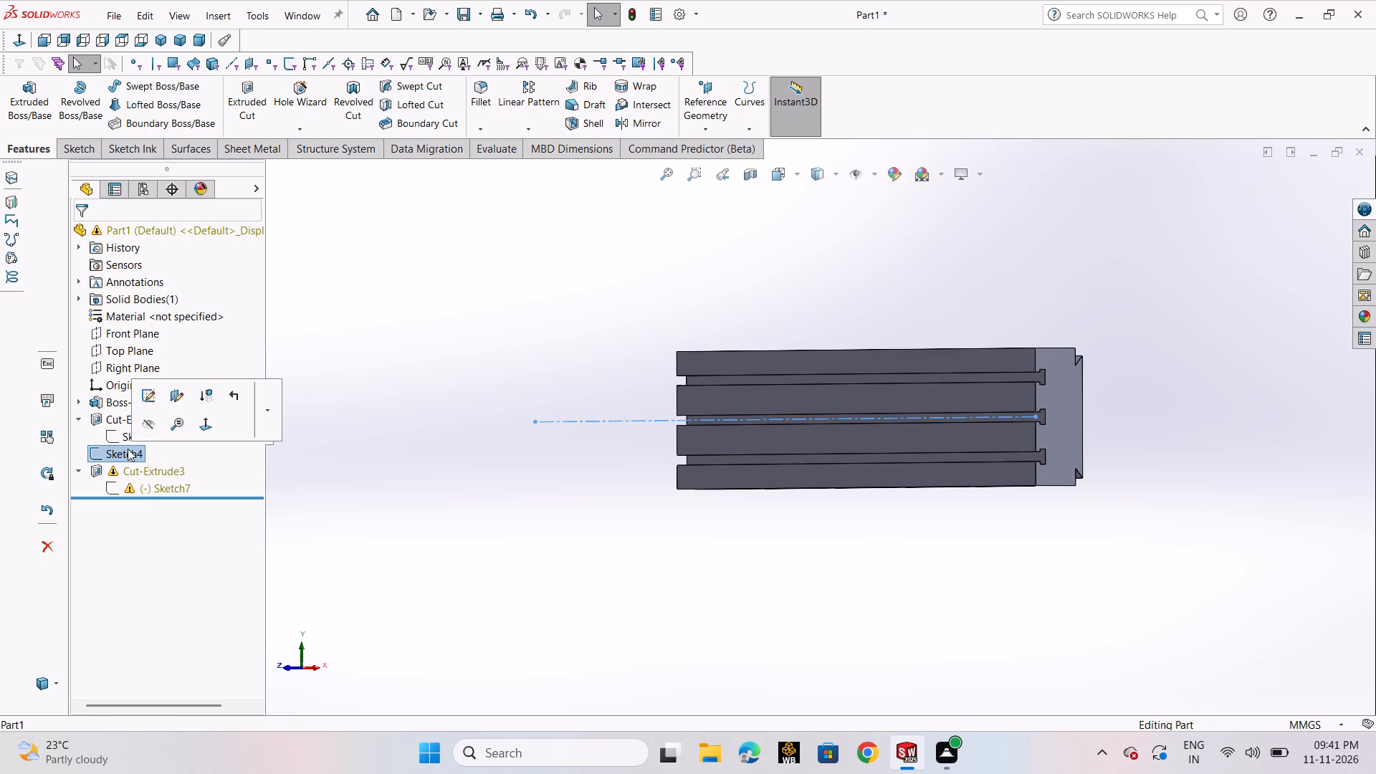
right_click(128, 449)
left_click(171, 541)
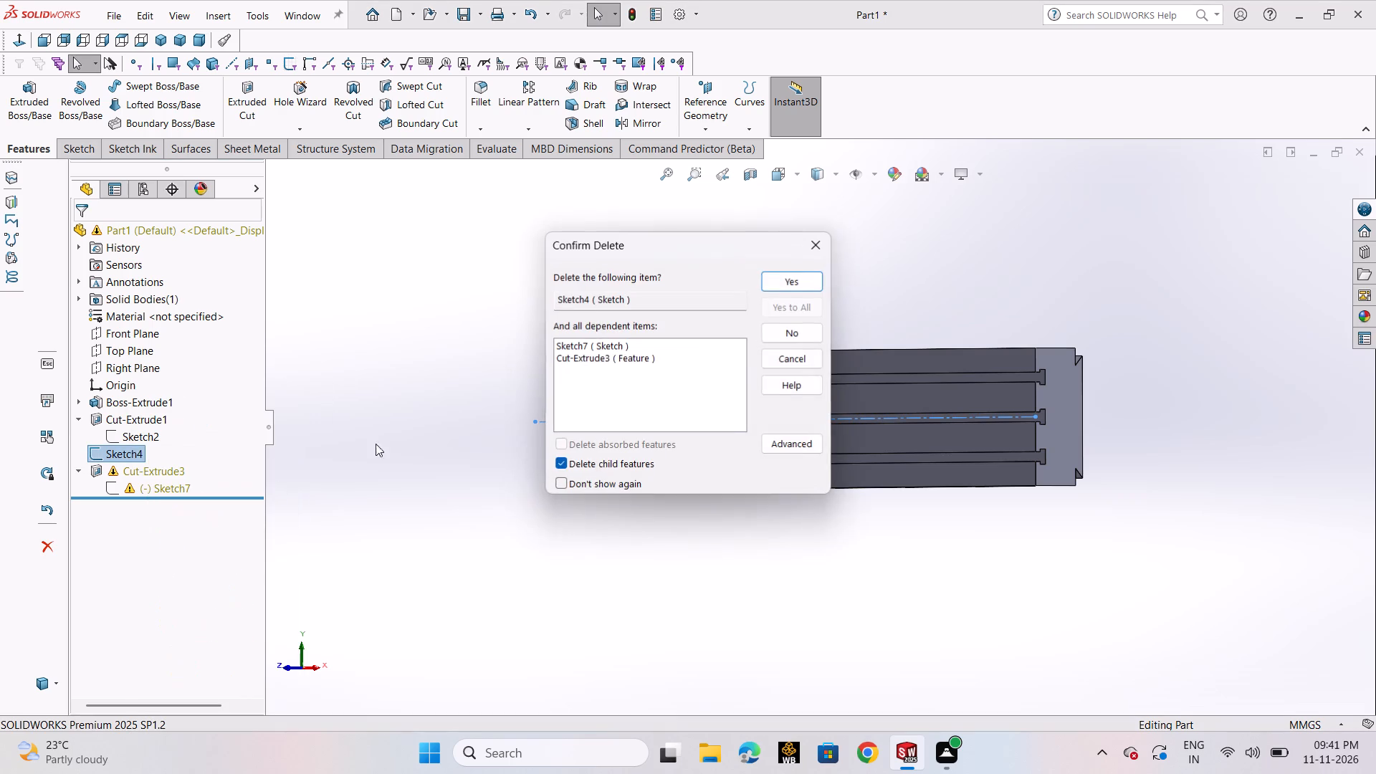
left_click(808, 287)
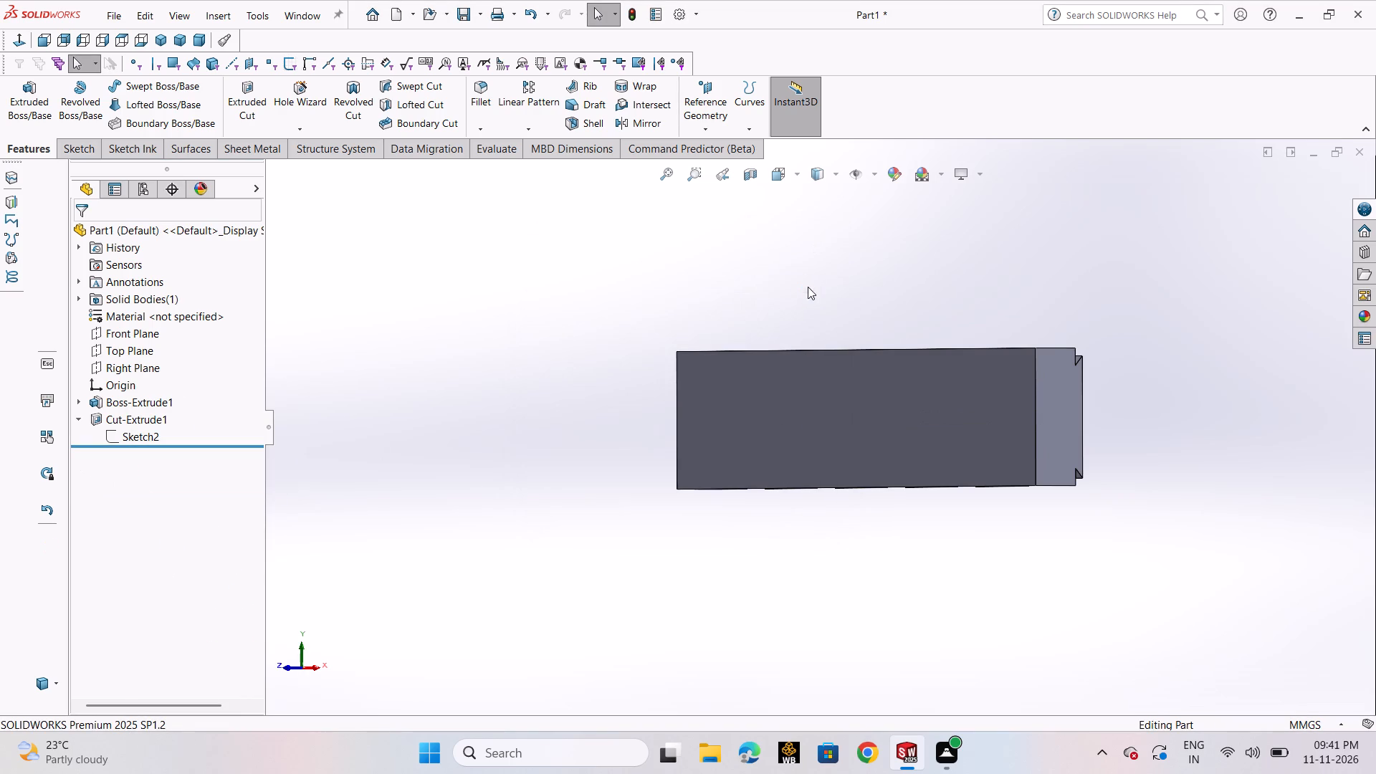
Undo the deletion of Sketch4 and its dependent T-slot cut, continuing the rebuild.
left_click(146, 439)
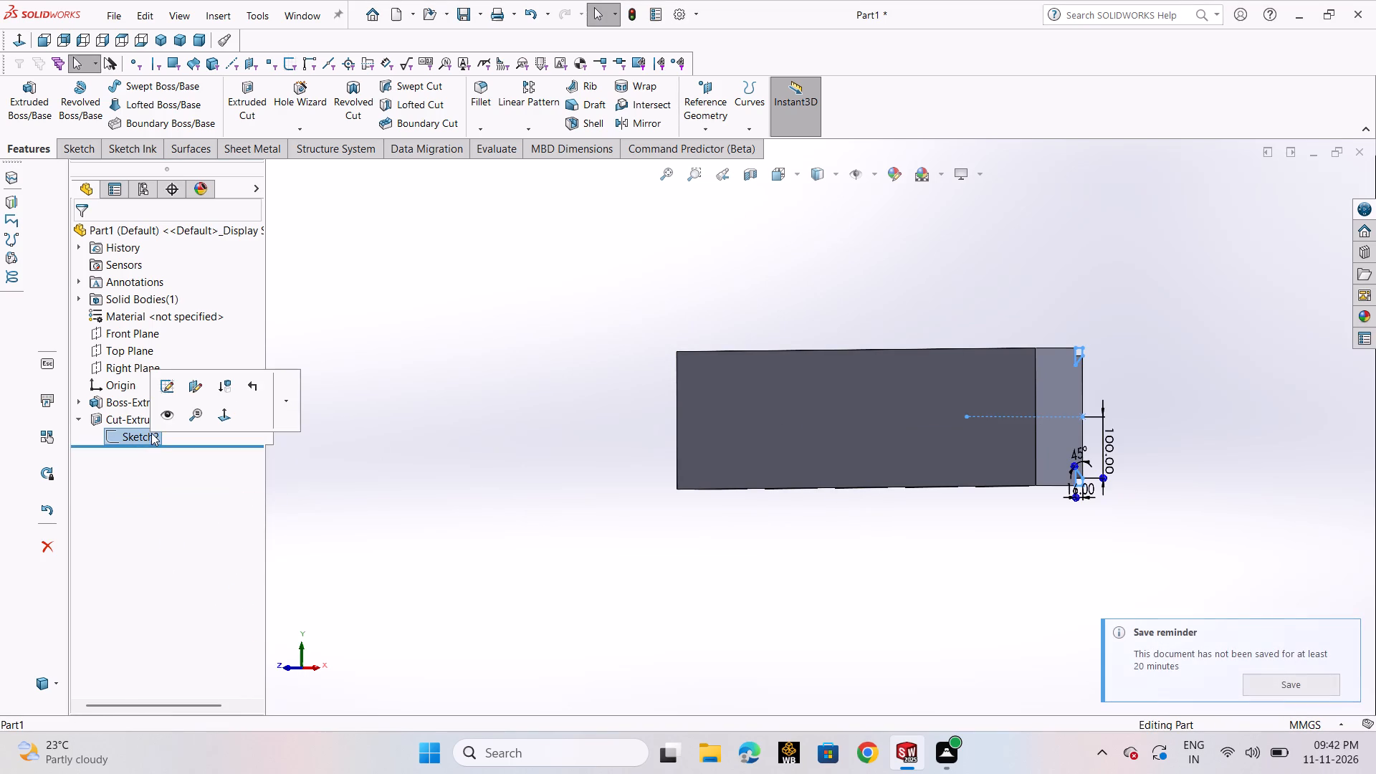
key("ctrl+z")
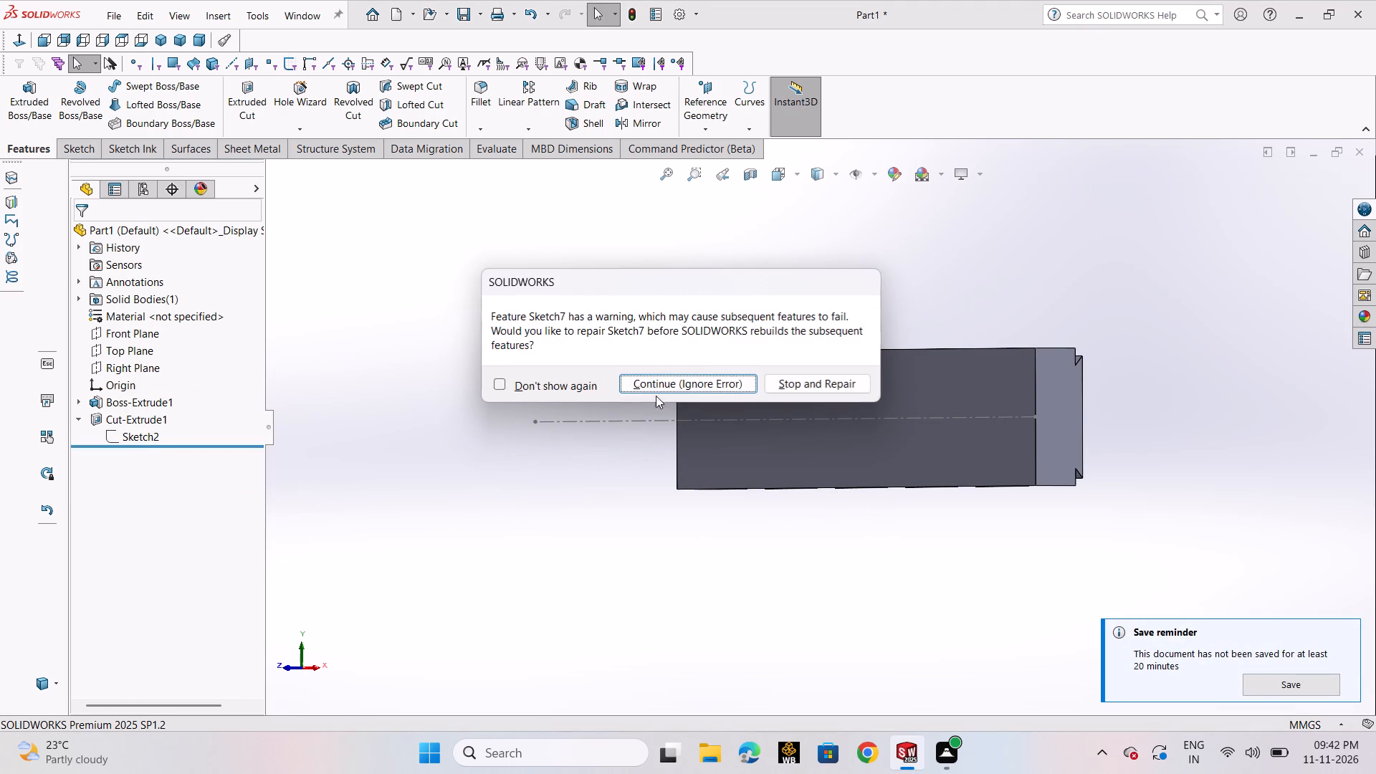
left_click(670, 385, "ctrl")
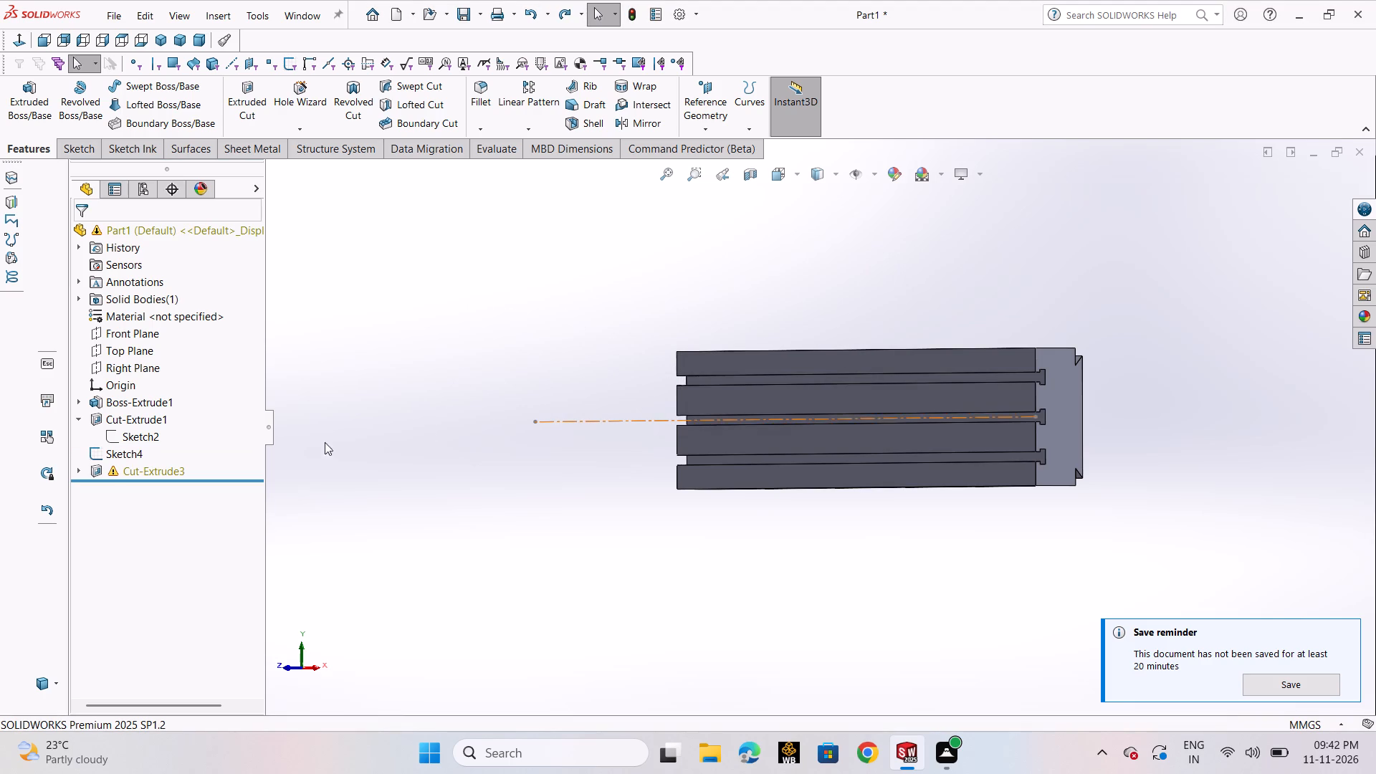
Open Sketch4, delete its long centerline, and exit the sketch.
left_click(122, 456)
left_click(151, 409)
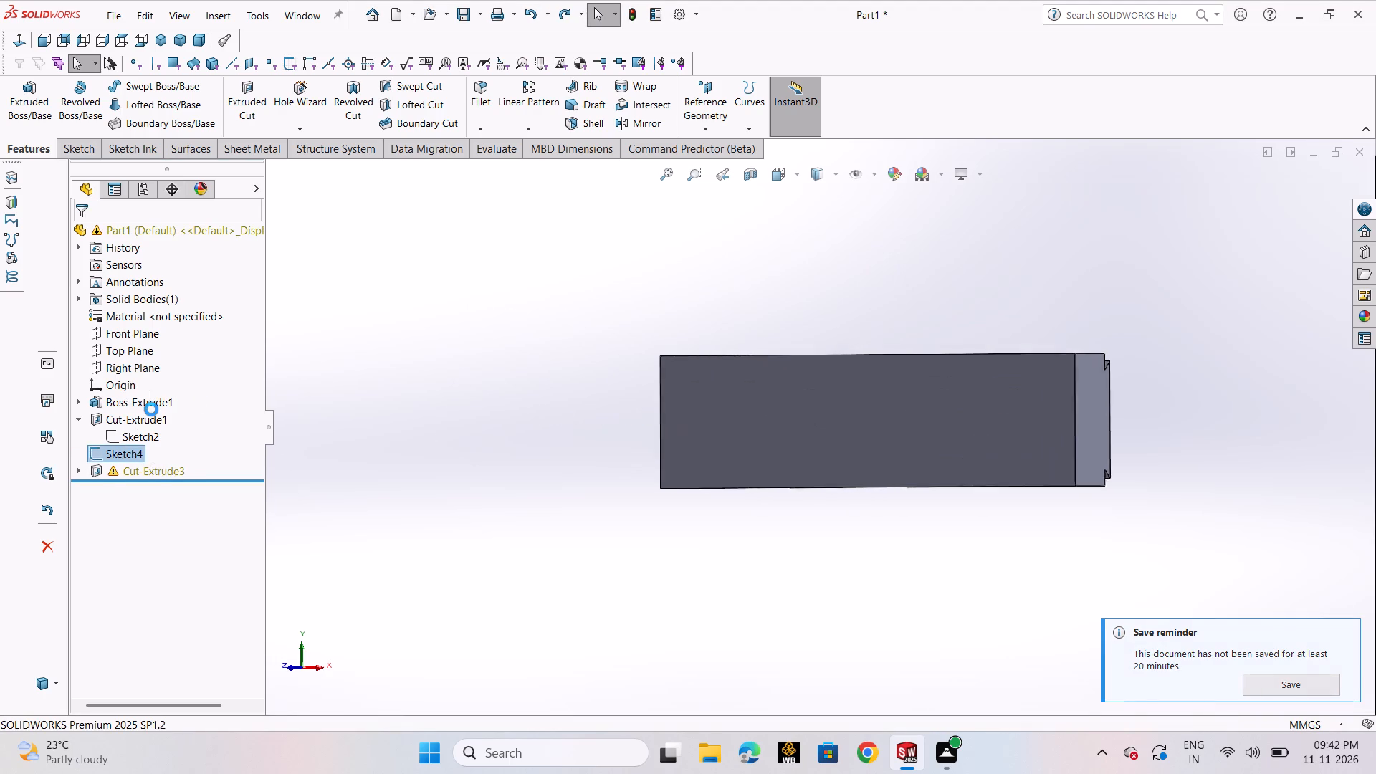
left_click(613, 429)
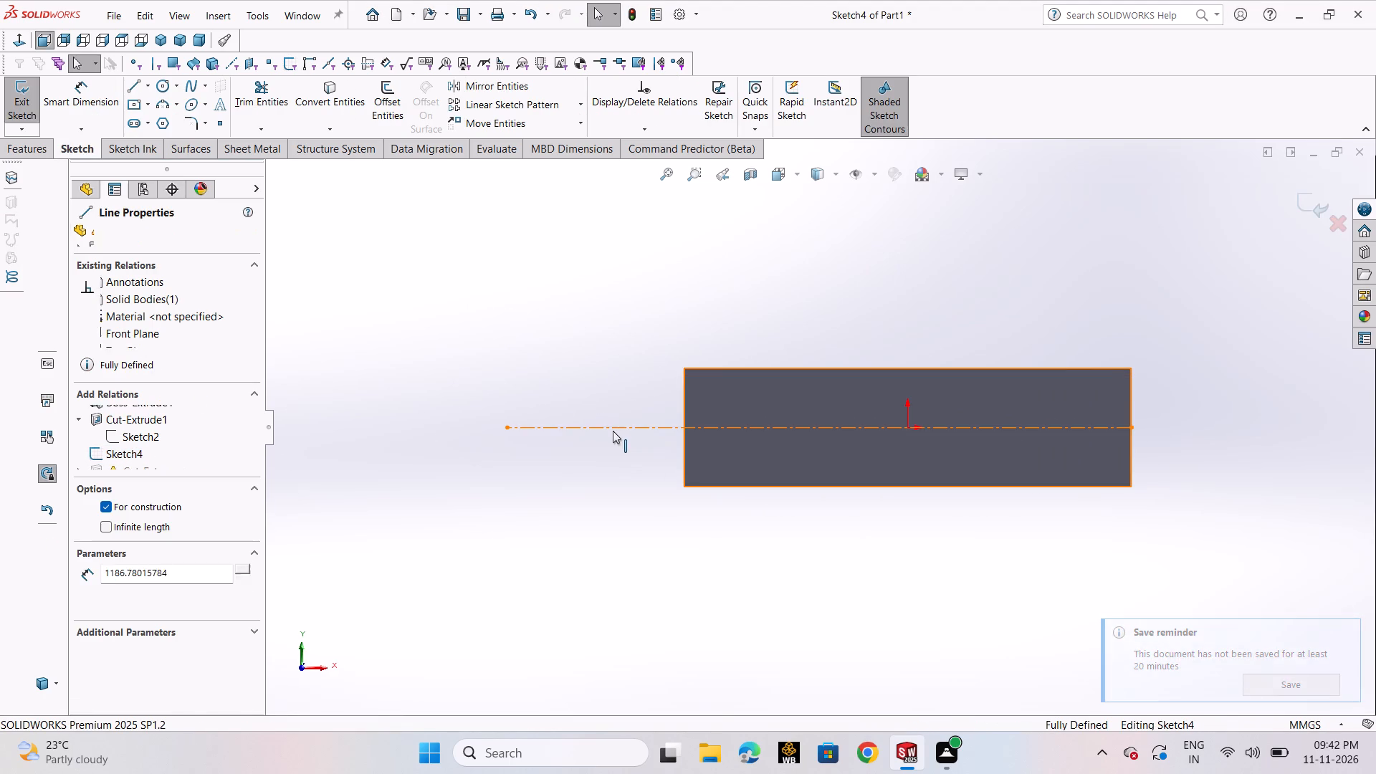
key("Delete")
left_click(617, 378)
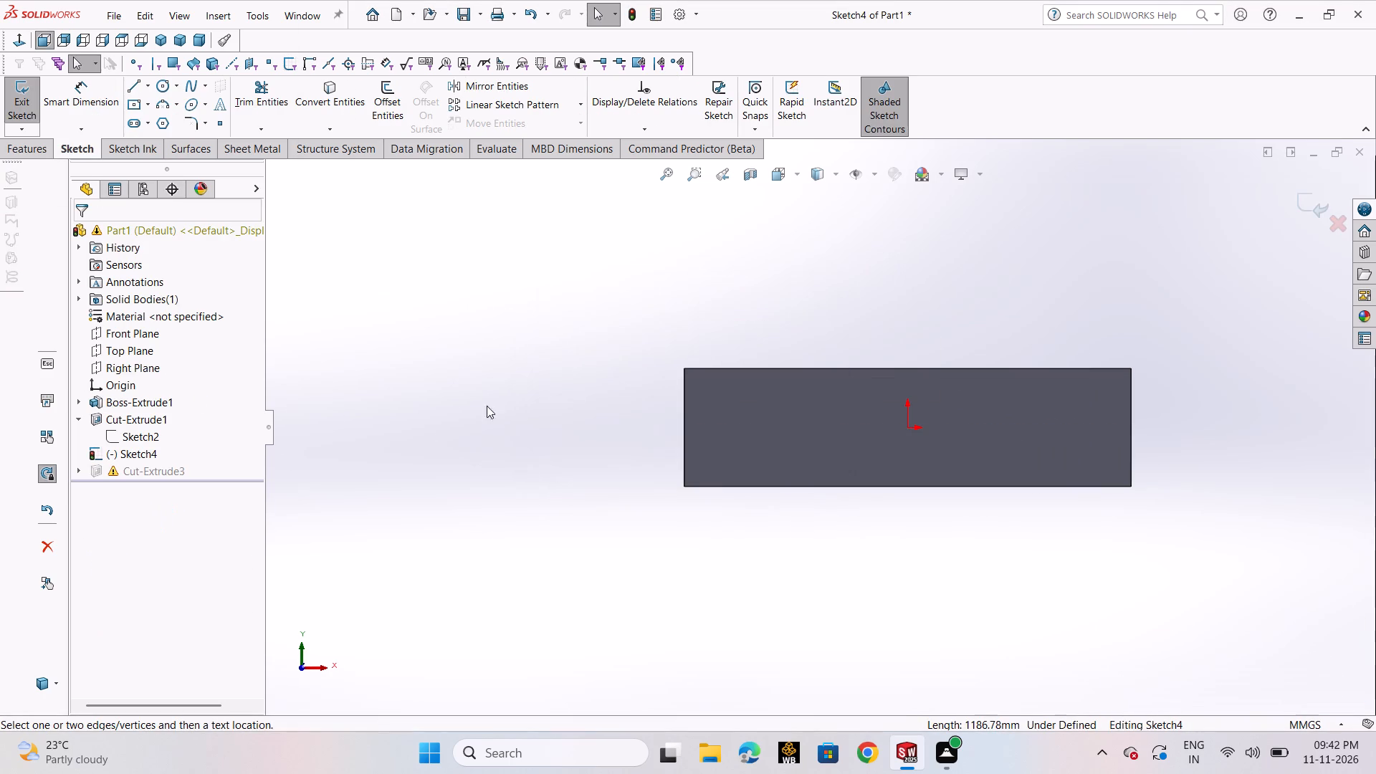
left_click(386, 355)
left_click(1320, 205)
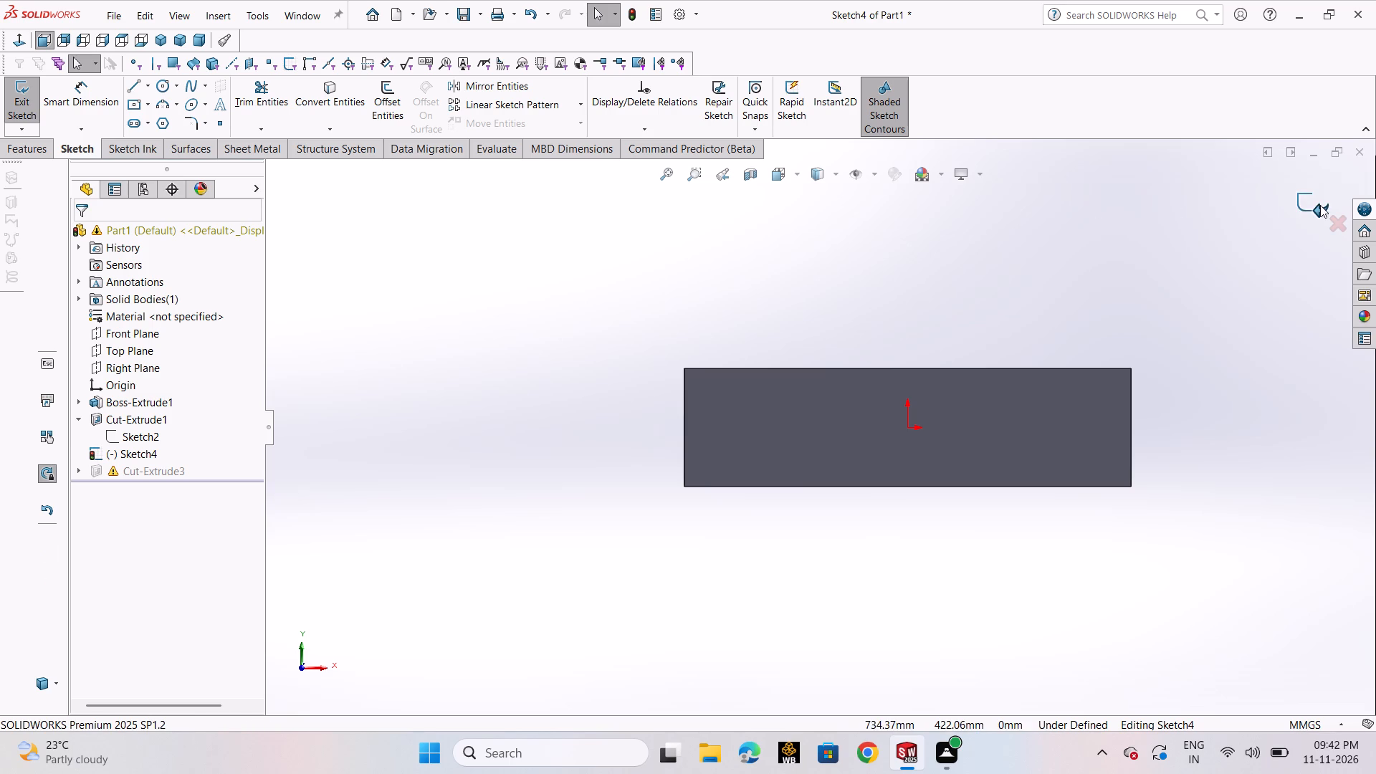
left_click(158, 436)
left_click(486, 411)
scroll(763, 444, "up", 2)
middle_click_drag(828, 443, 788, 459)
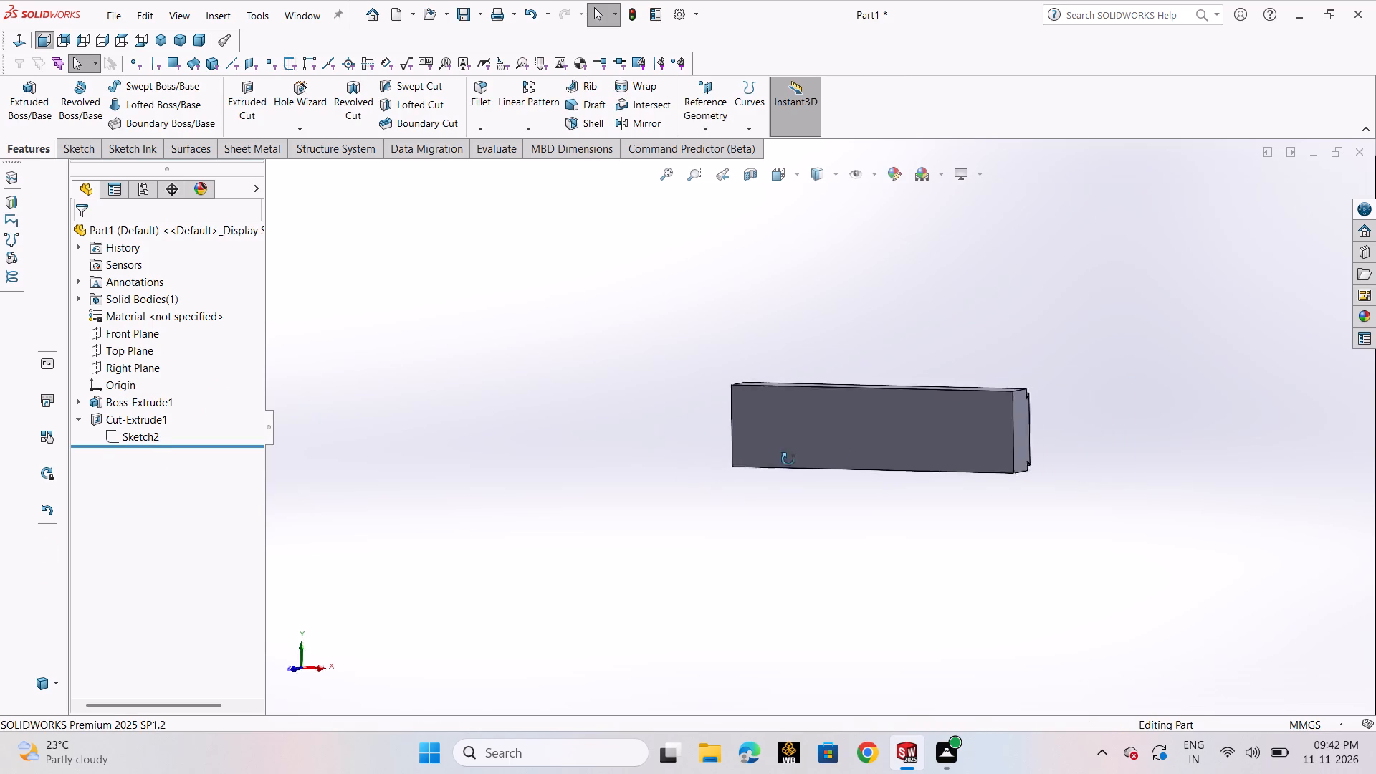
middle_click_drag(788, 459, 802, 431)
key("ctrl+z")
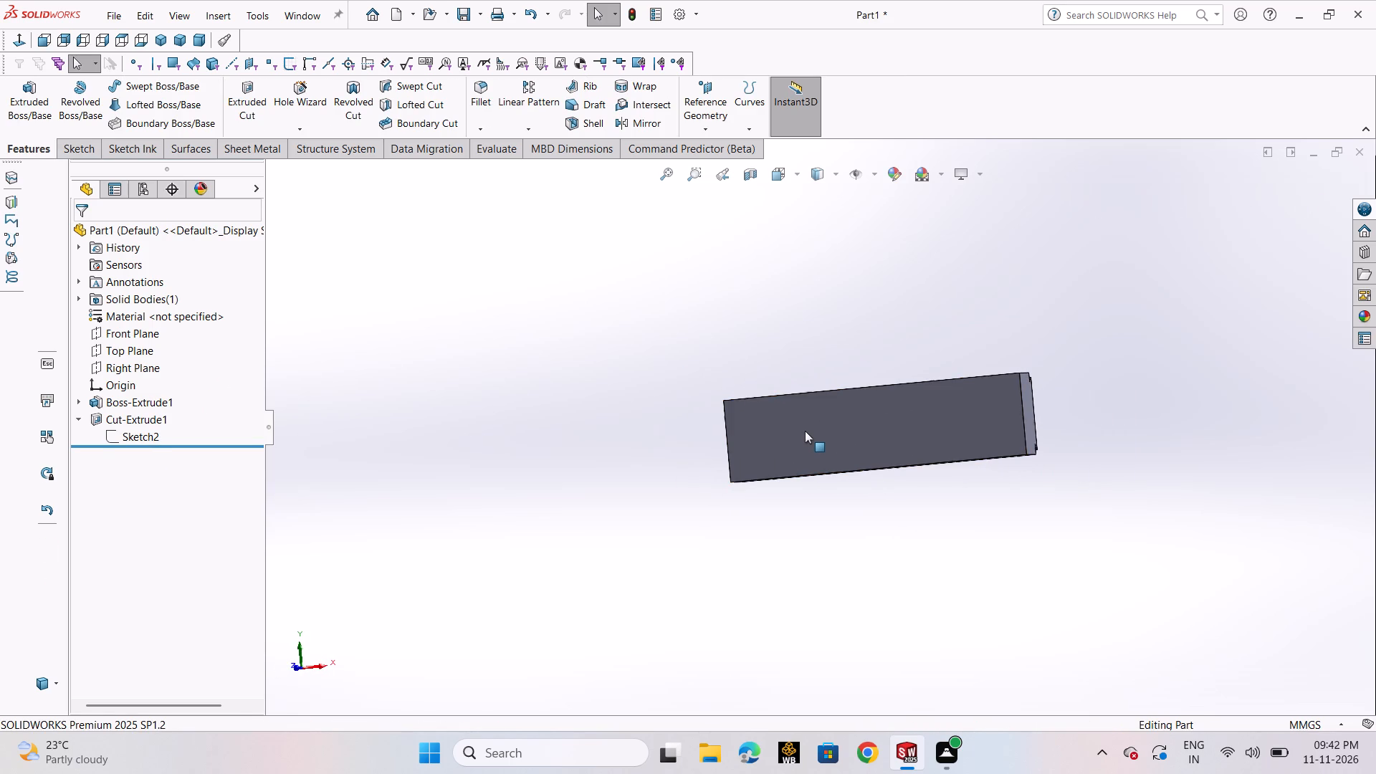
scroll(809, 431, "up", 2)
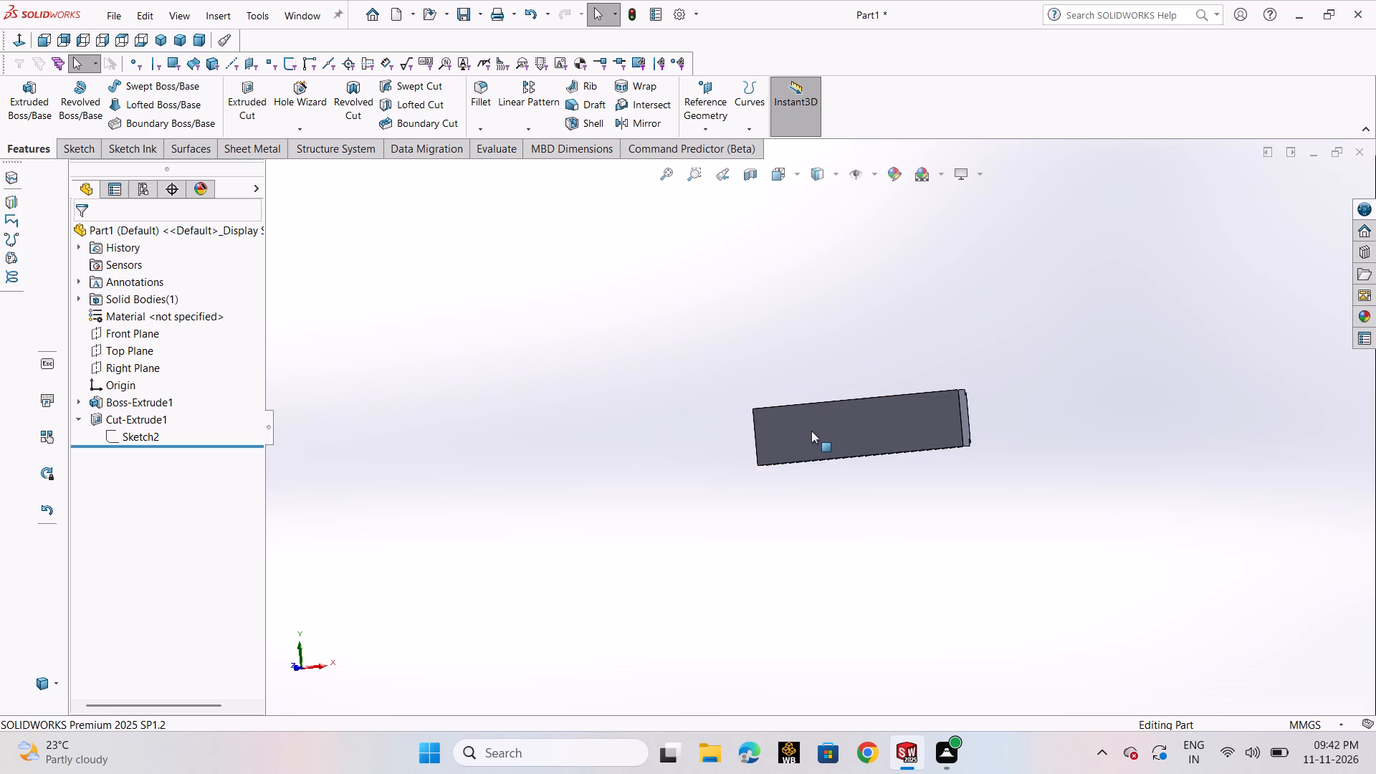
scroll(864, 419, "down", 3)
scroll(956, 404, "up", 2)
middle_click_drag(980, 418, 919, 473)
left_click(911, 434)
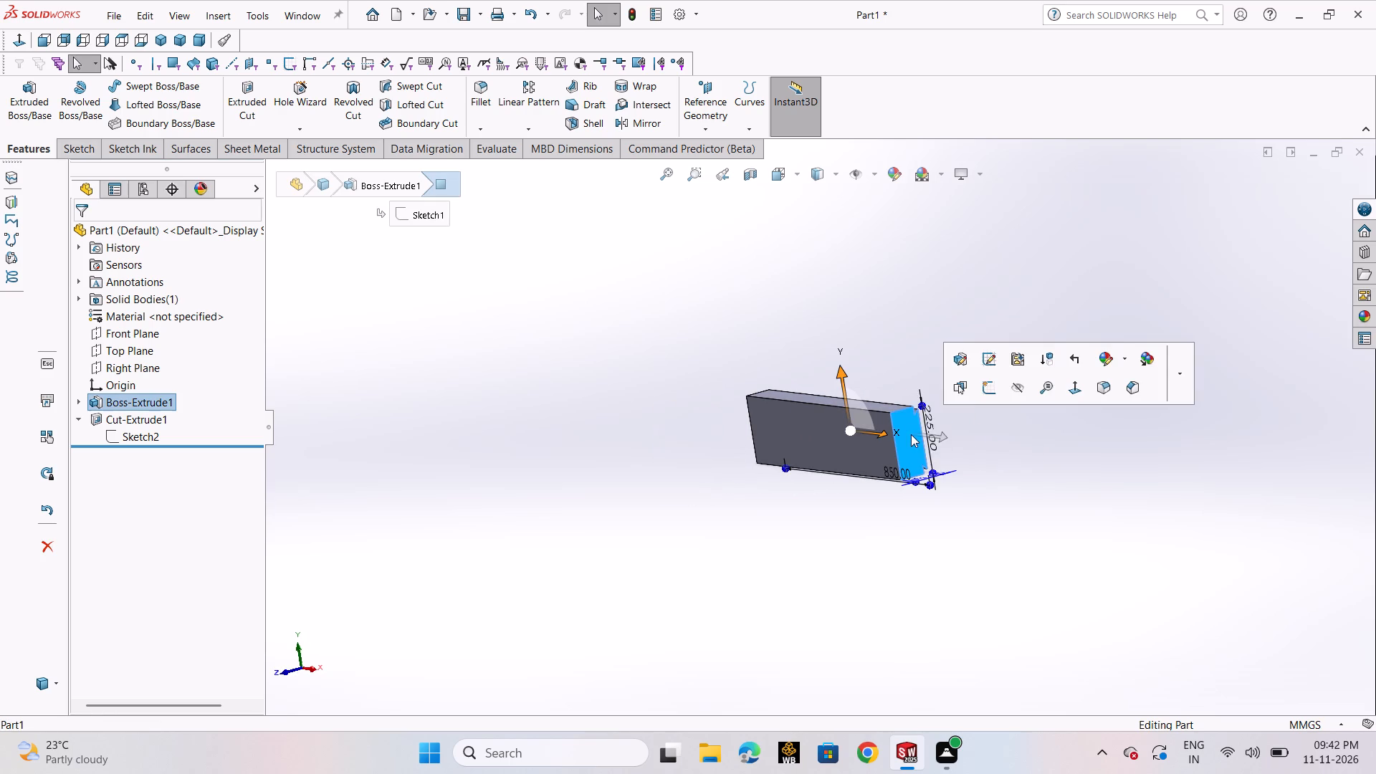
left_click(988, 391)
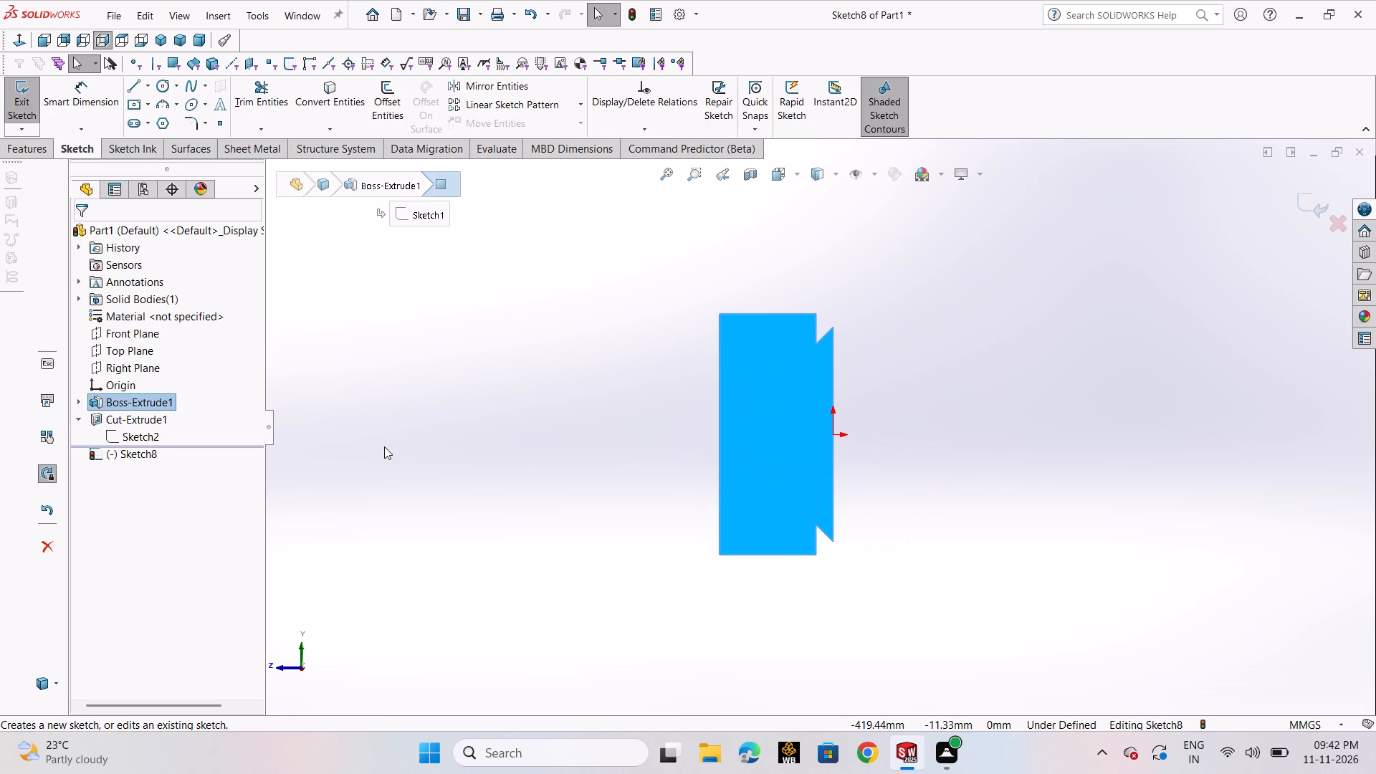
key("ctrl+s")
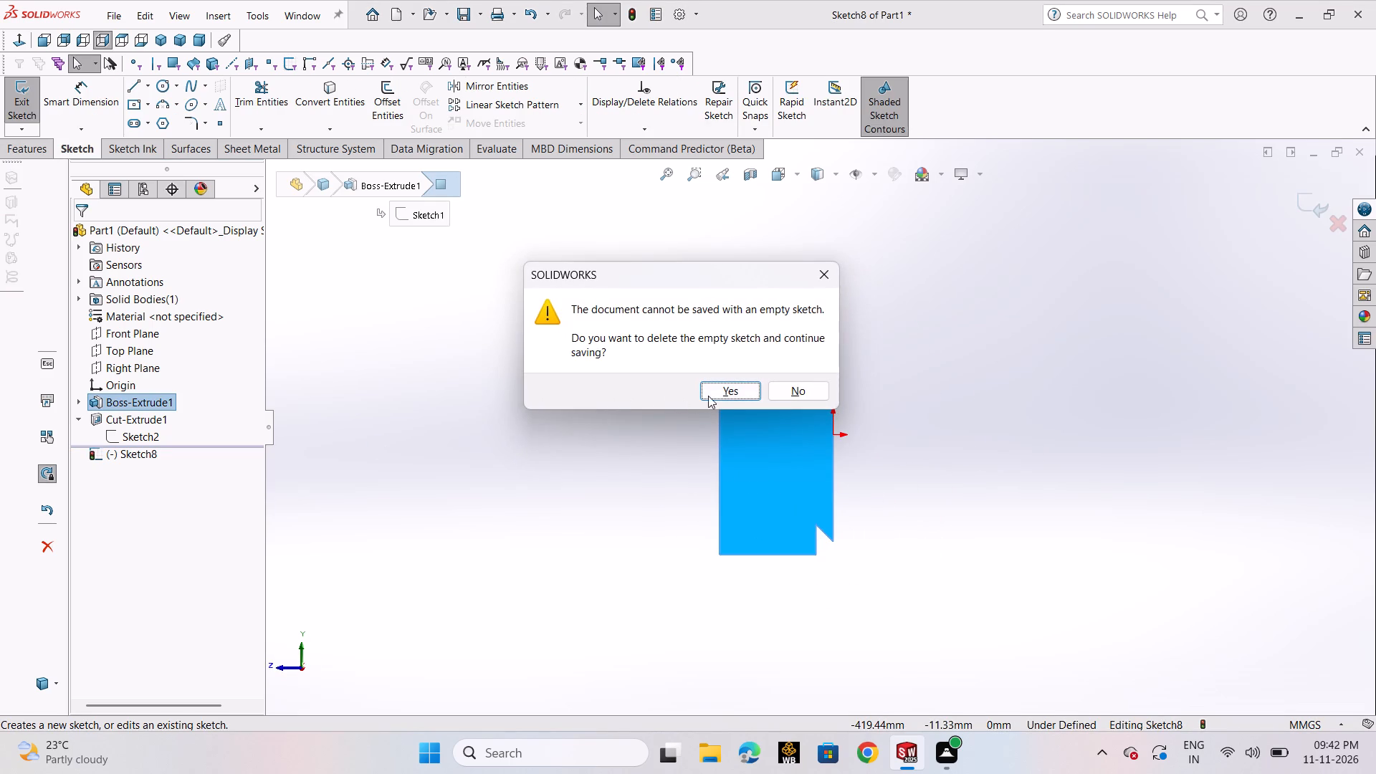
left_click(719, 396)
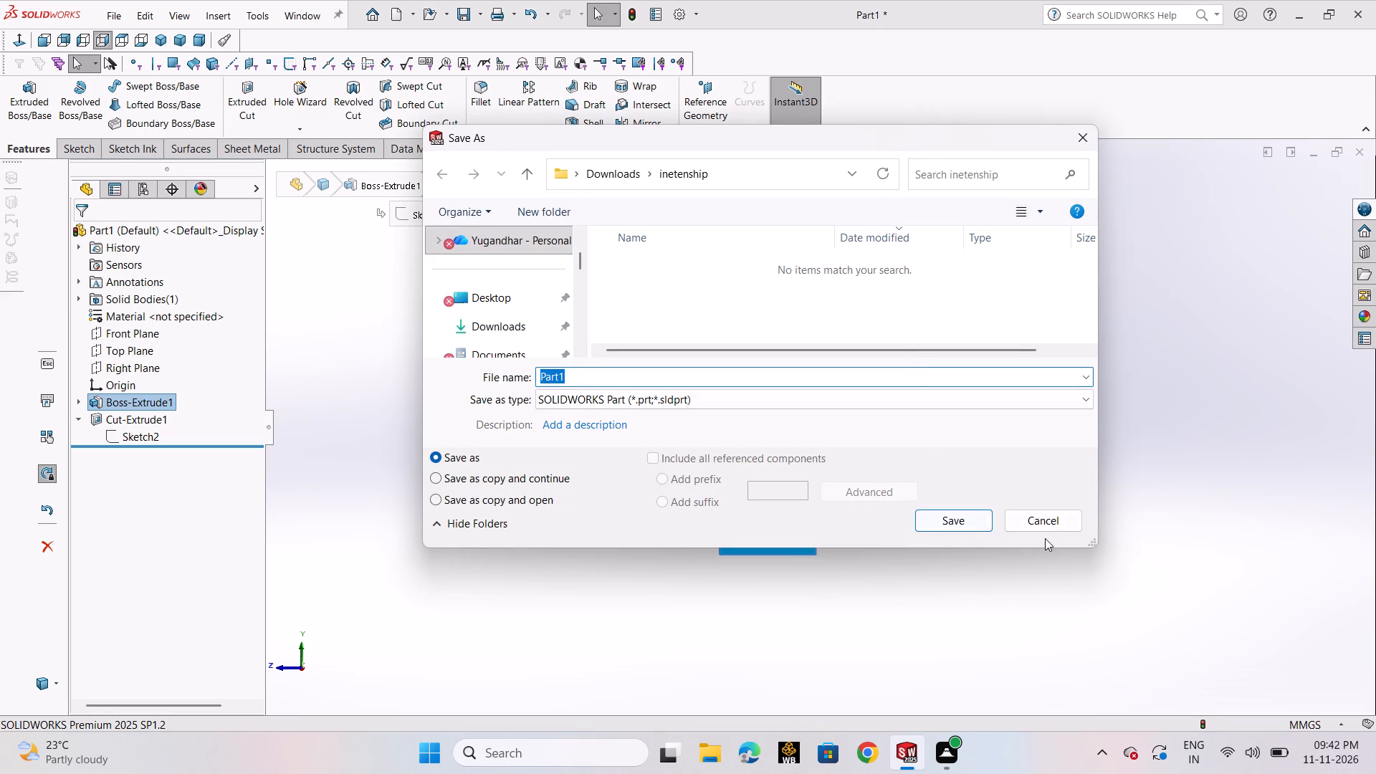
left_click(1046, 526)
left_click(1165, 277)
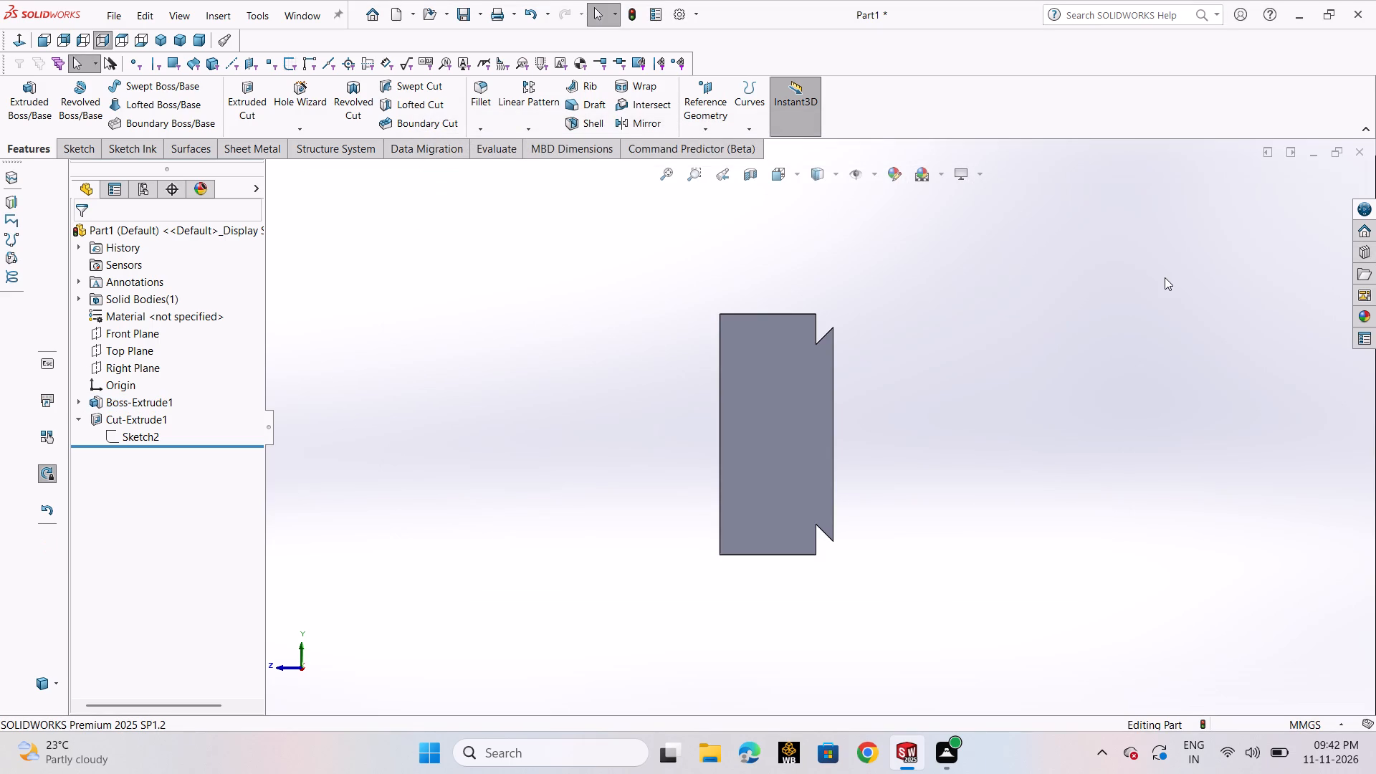
Set an isometric view and save the part as "long base with two t slots" in the inetenship folder, rebuilding before saving.
key("ctrl+7")
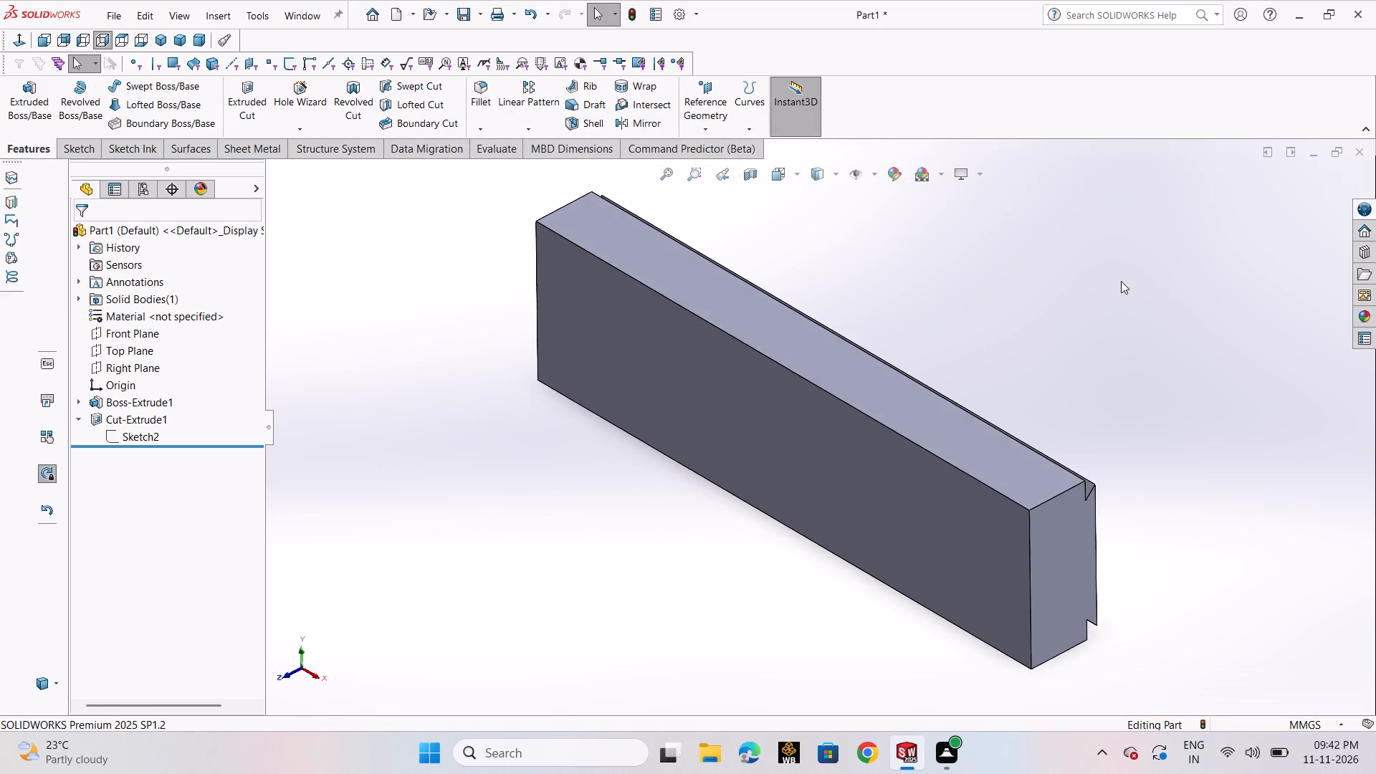
key("ctrl+s")
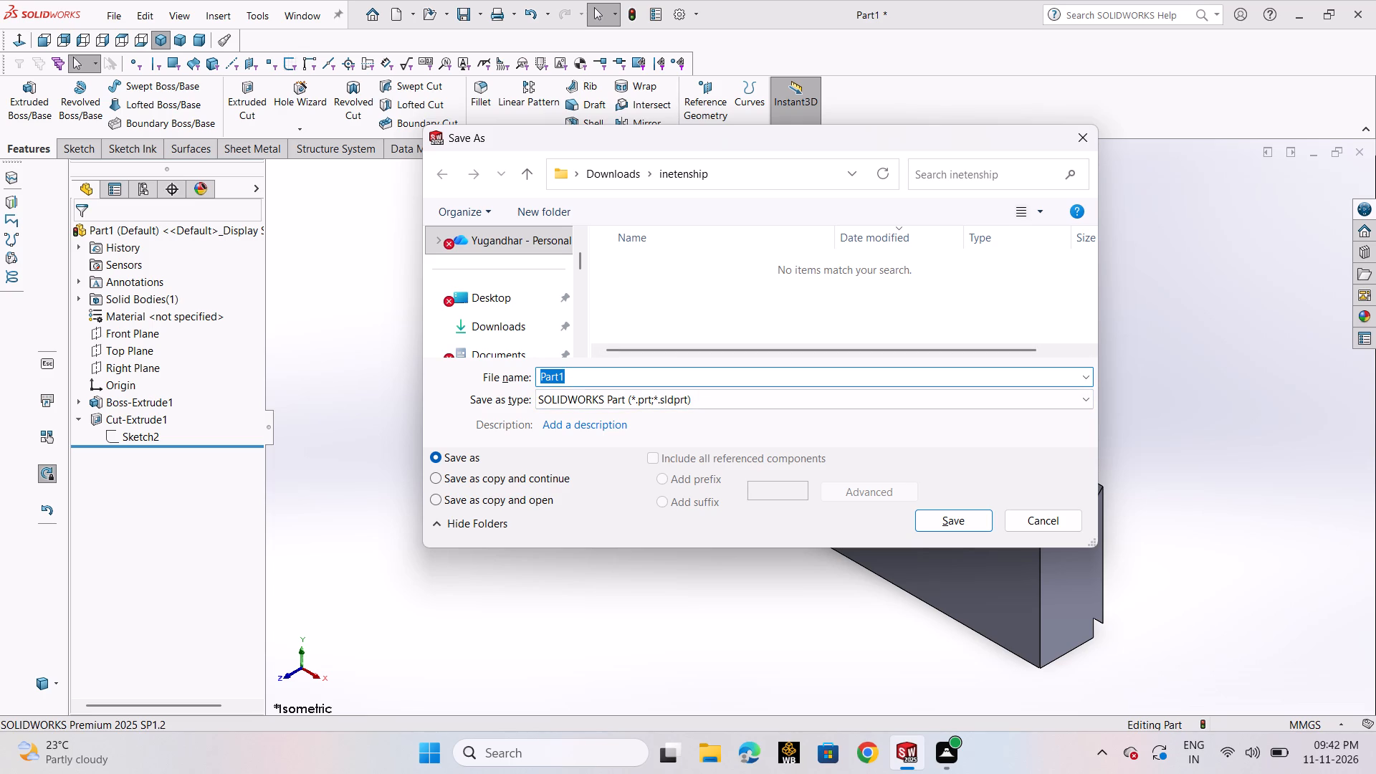
type("long b")
type("ase wit")
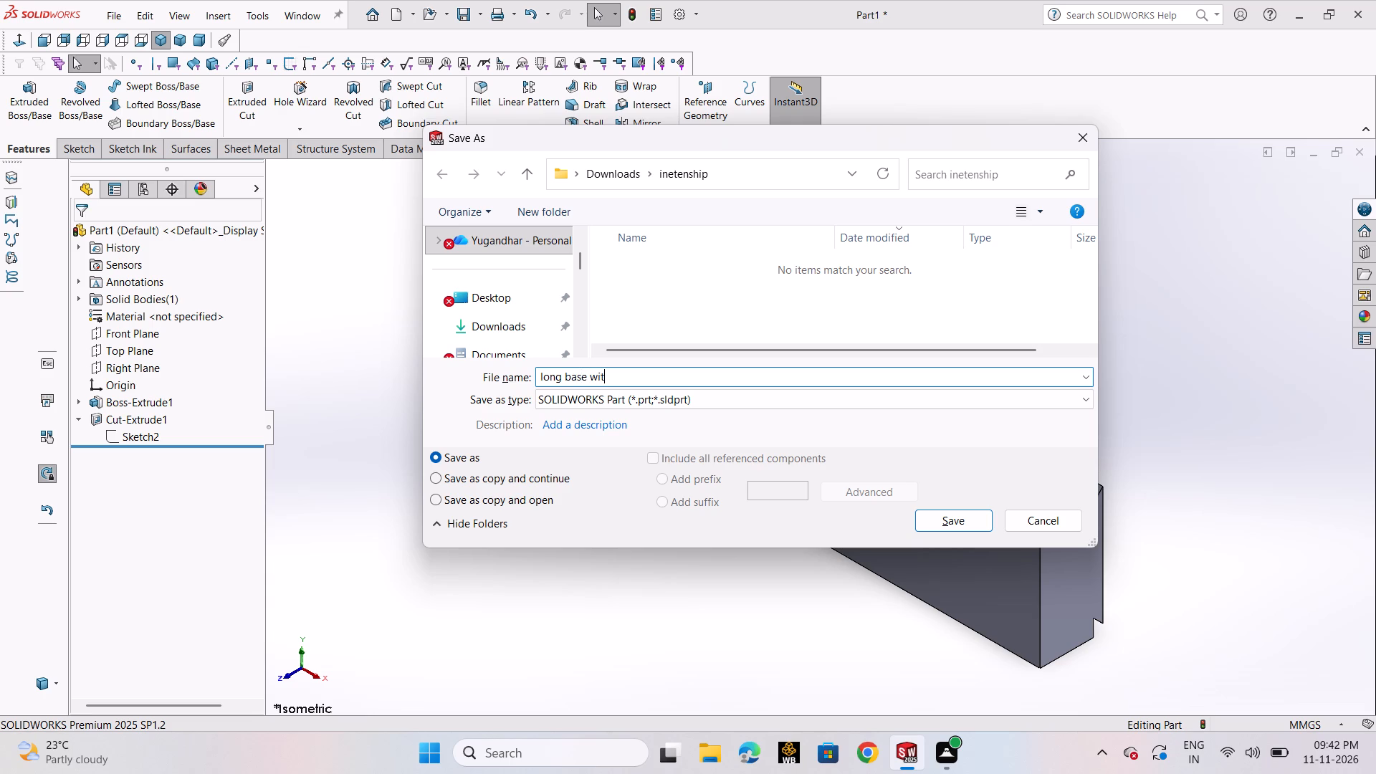
type("h two t slots")
key("Return")
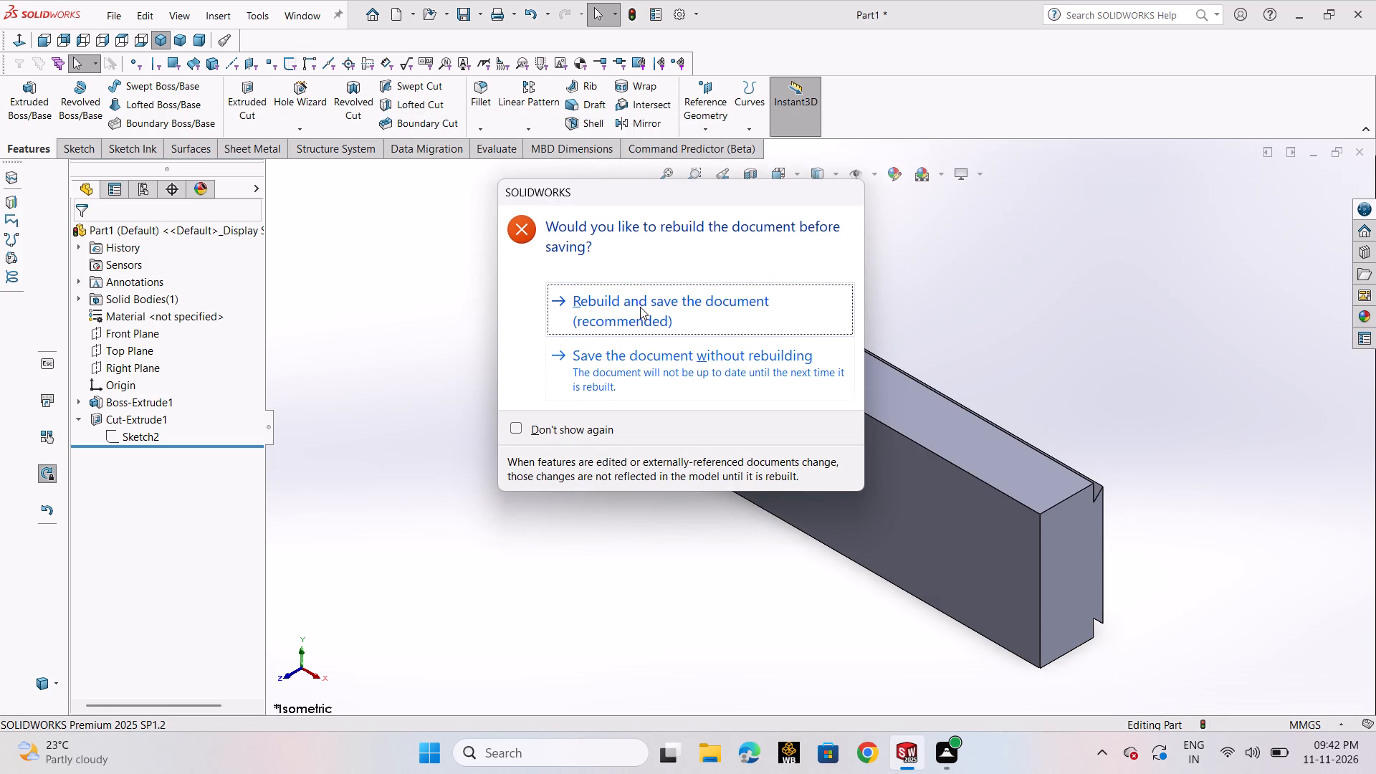
left_click(649, 303)
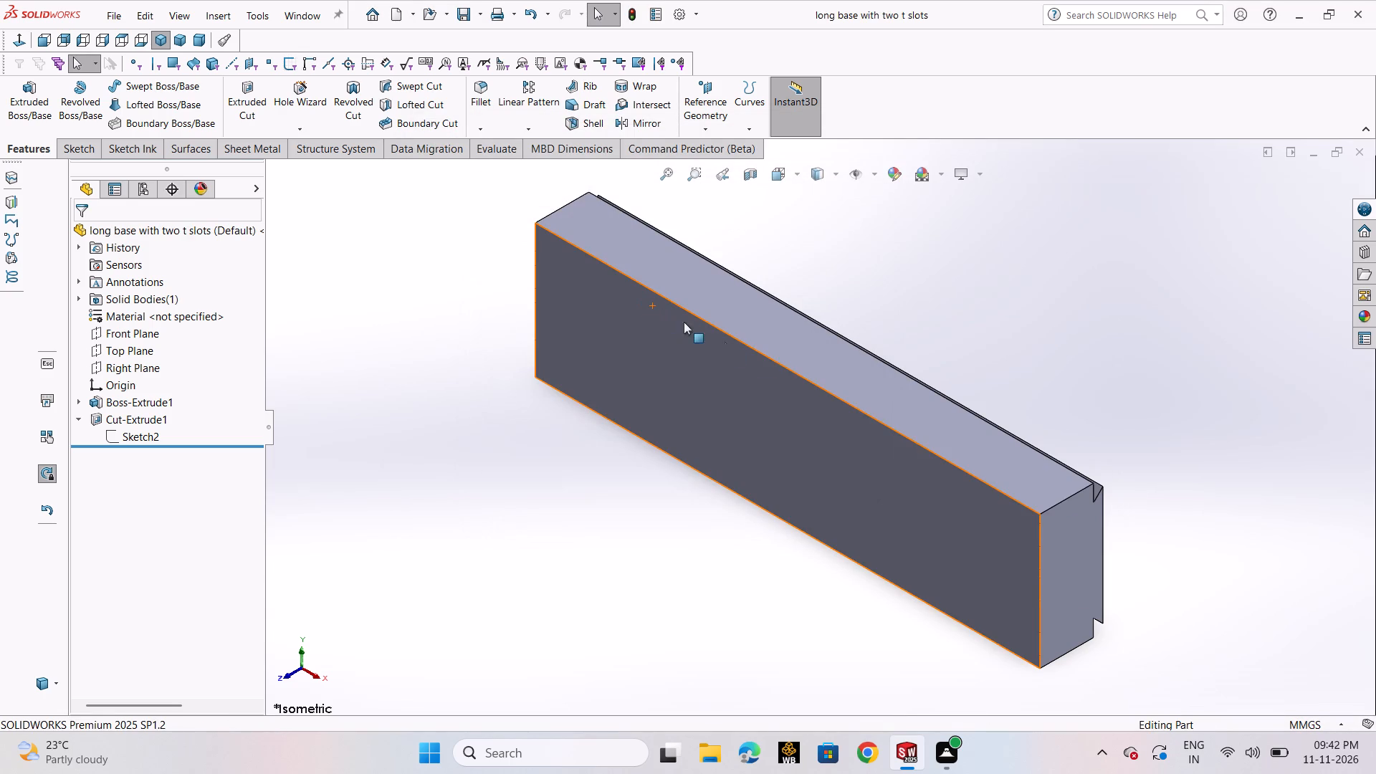
Start a sketch on the block's dovetailed end face and draw a horizontal construction line about 214 mm long from the origin.
scroll(830, 469, "up", 4)
scroll(826, 494, "down", 3)
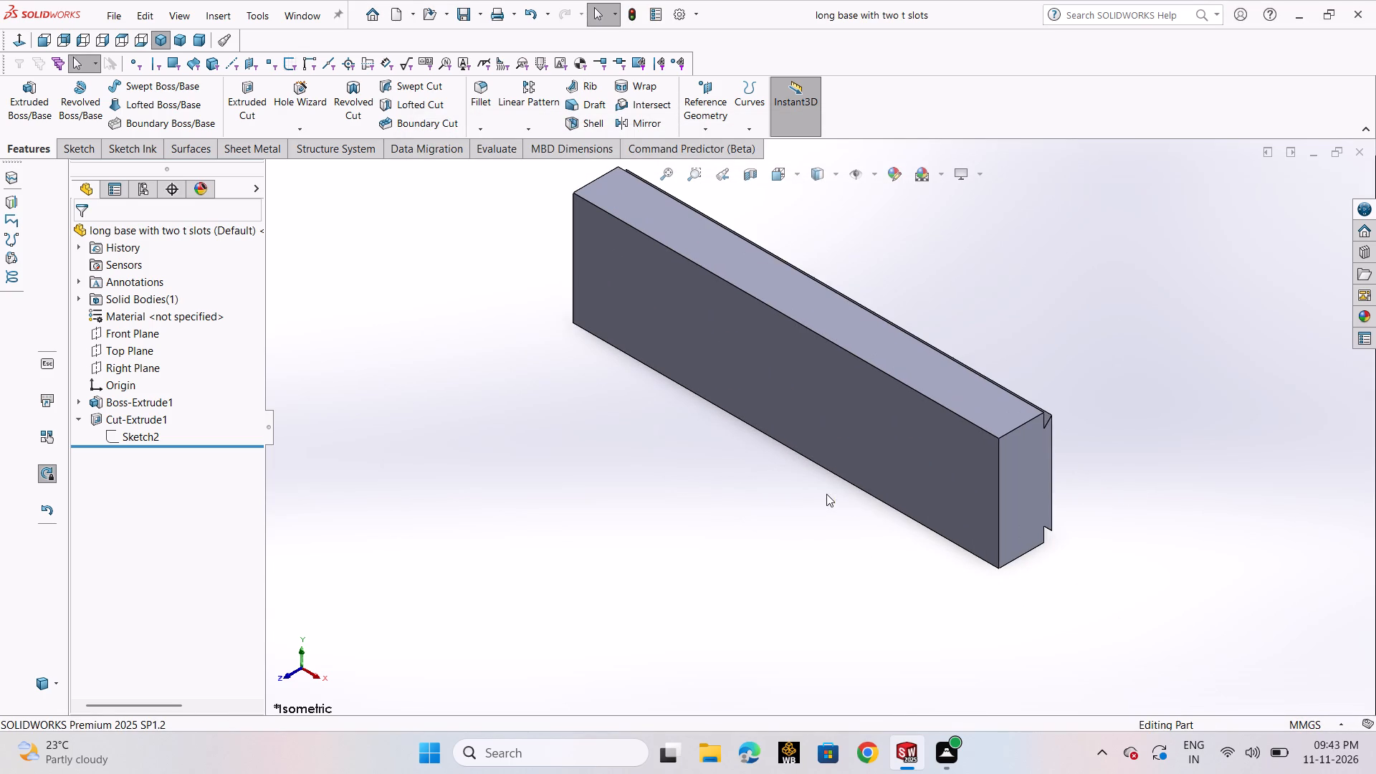
left_click(1028, 494)
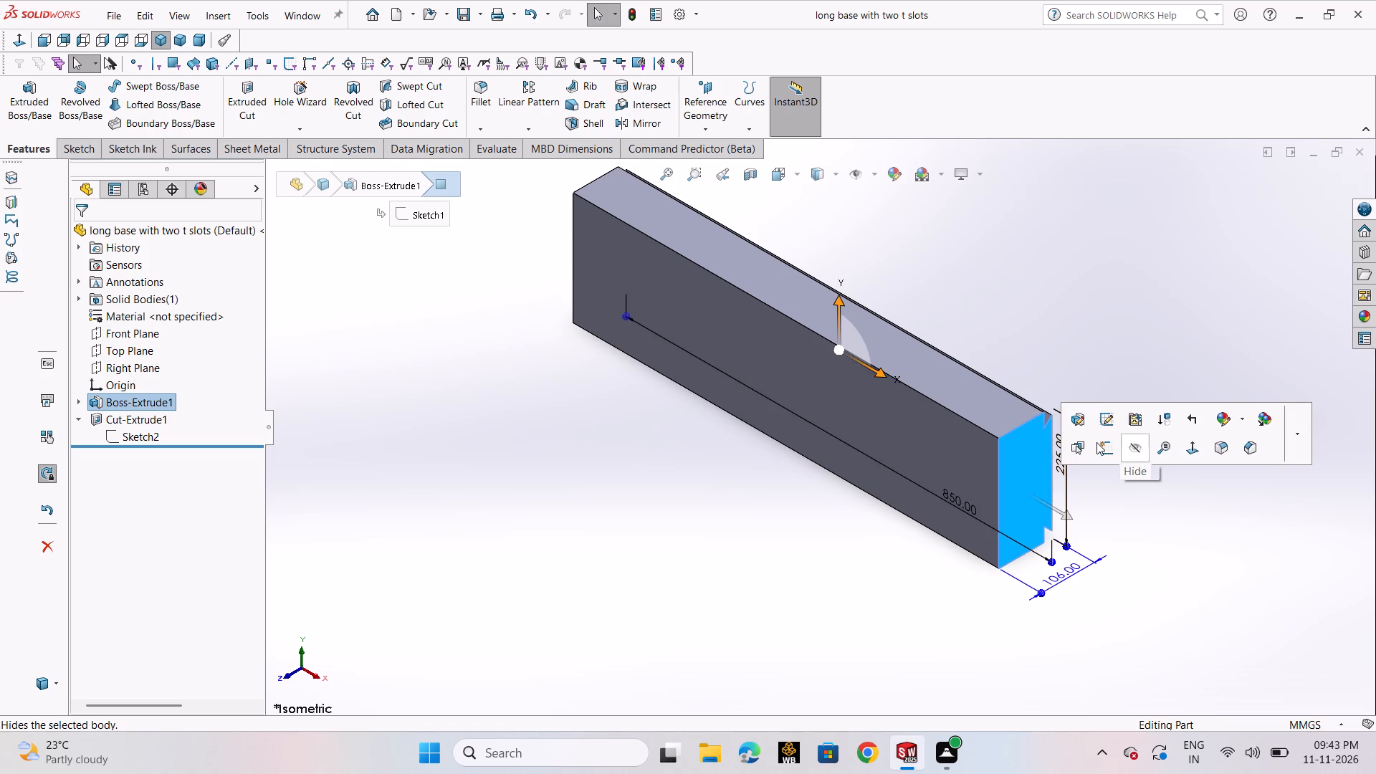
left_click(1103, 452)
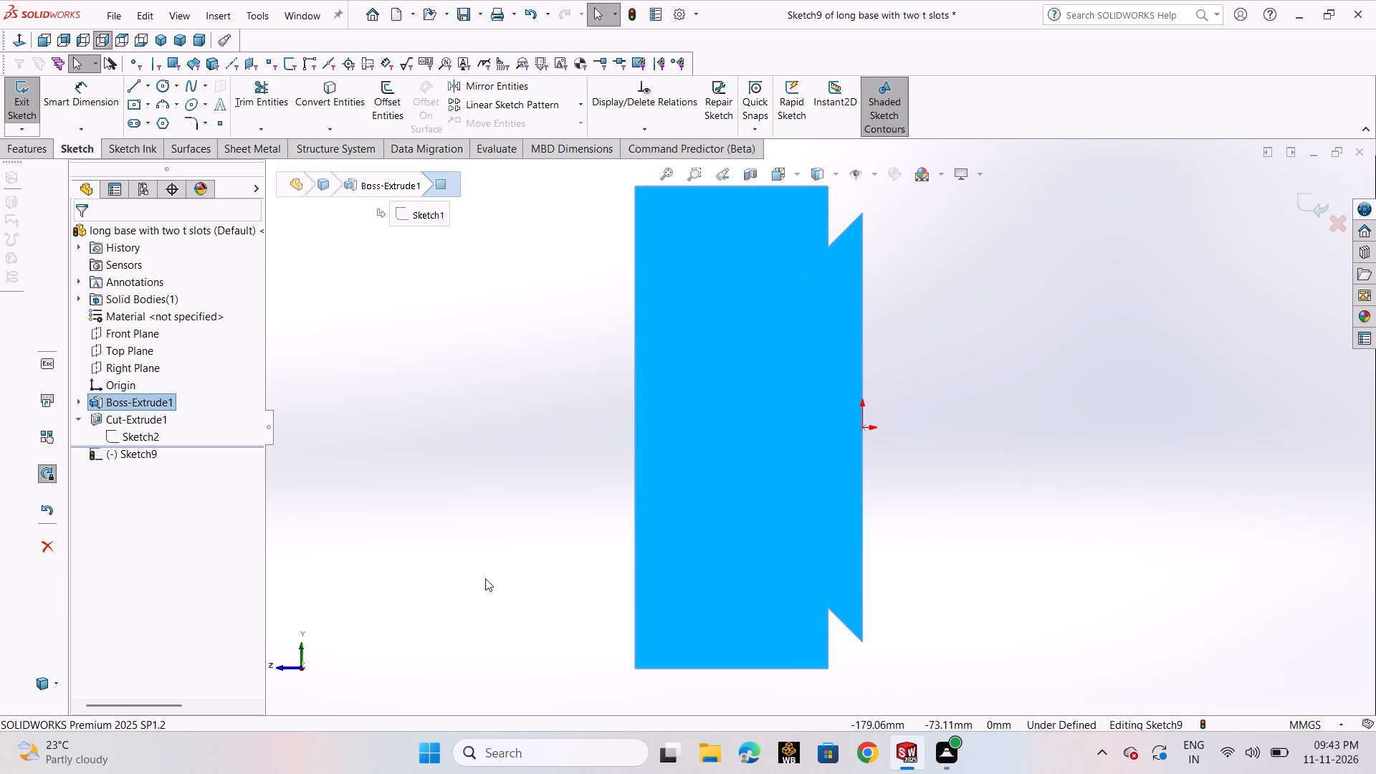
scroll(588, 476, "up", 2)
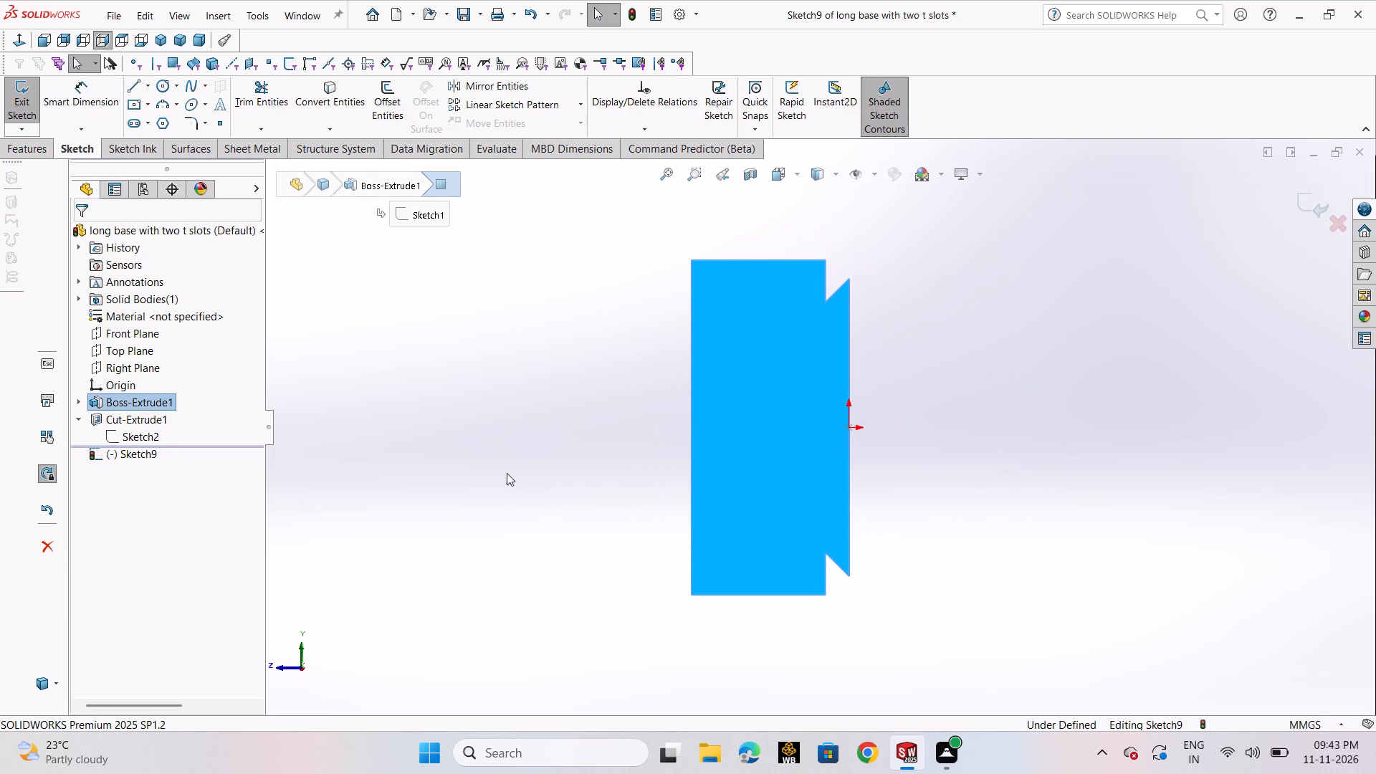
left_click(138, 90)
left_click(141, 108)
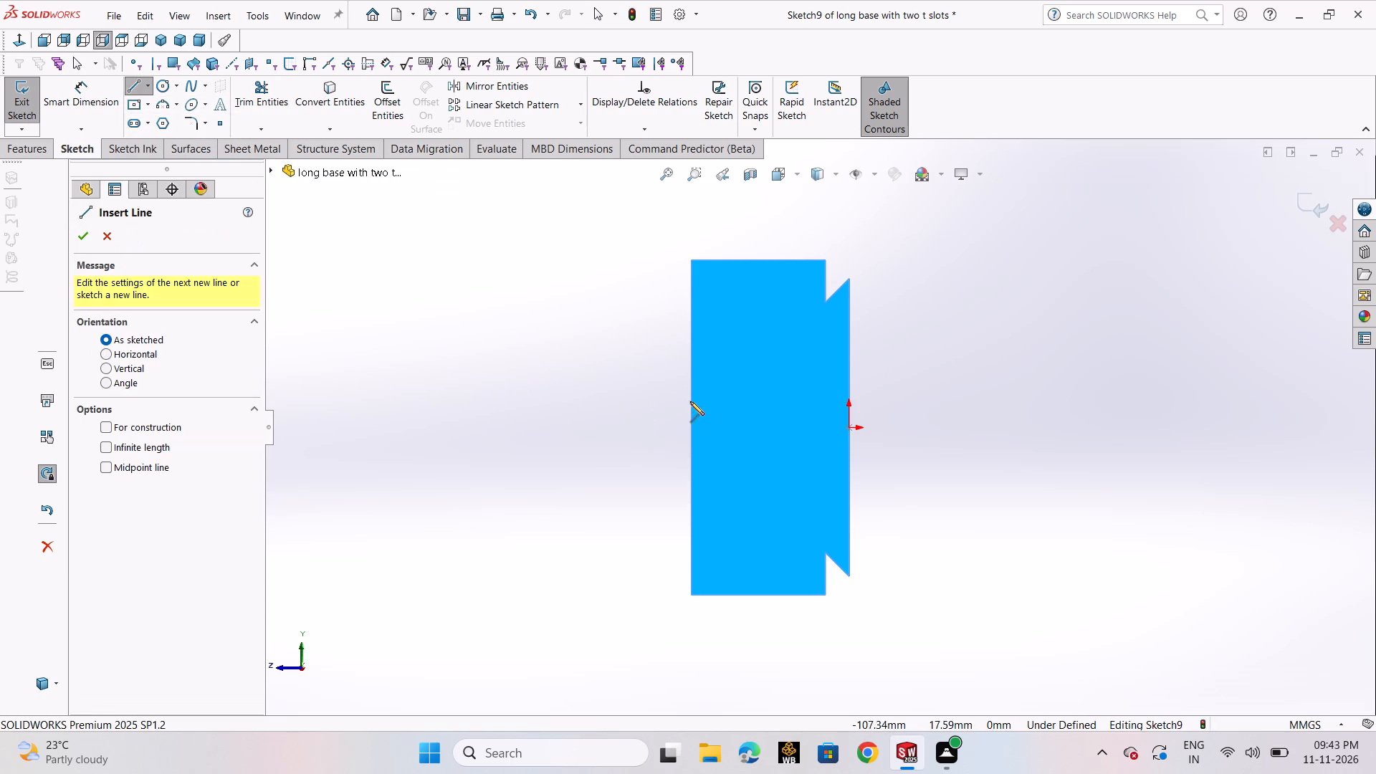
left_click(848, 428)
left_click(530, 426)
right_click(530, 426)
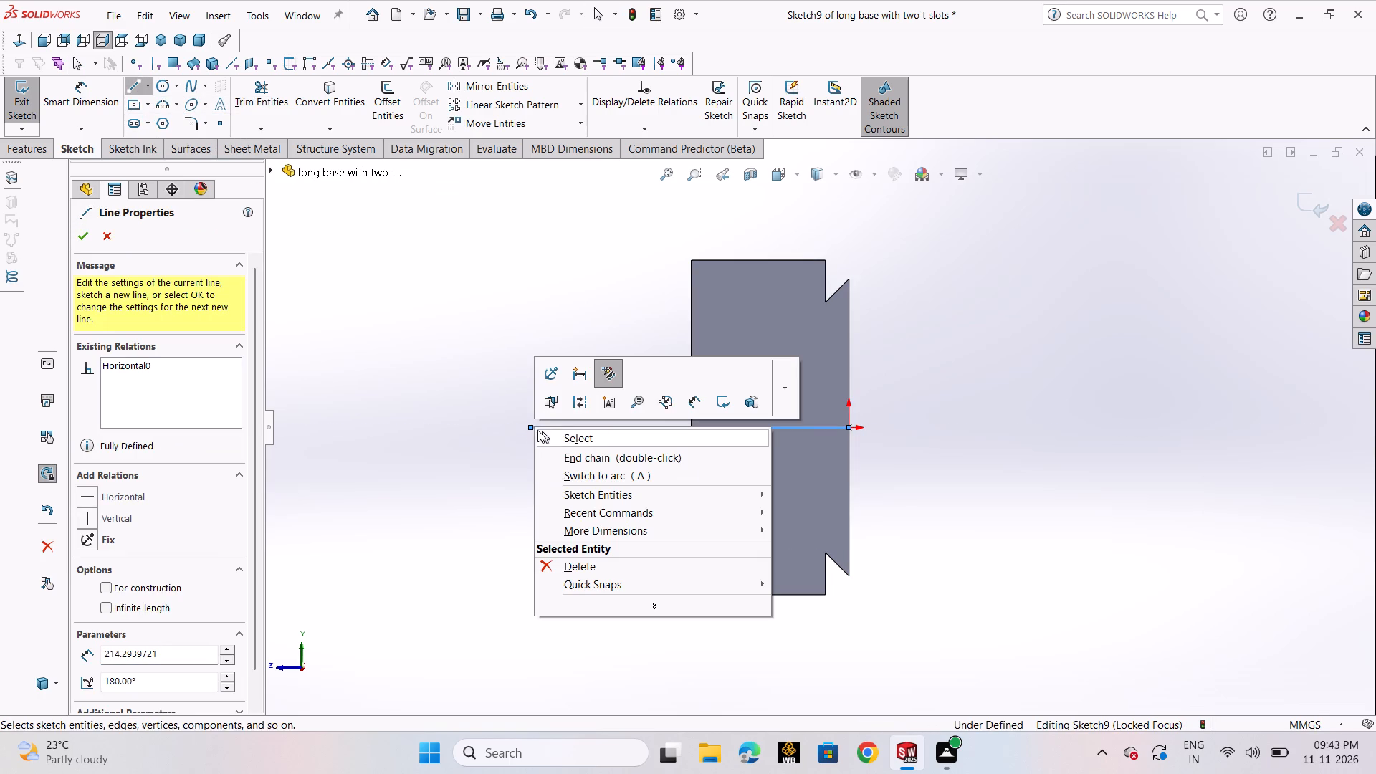
left_click(569, 408)
left_click(505, 396)
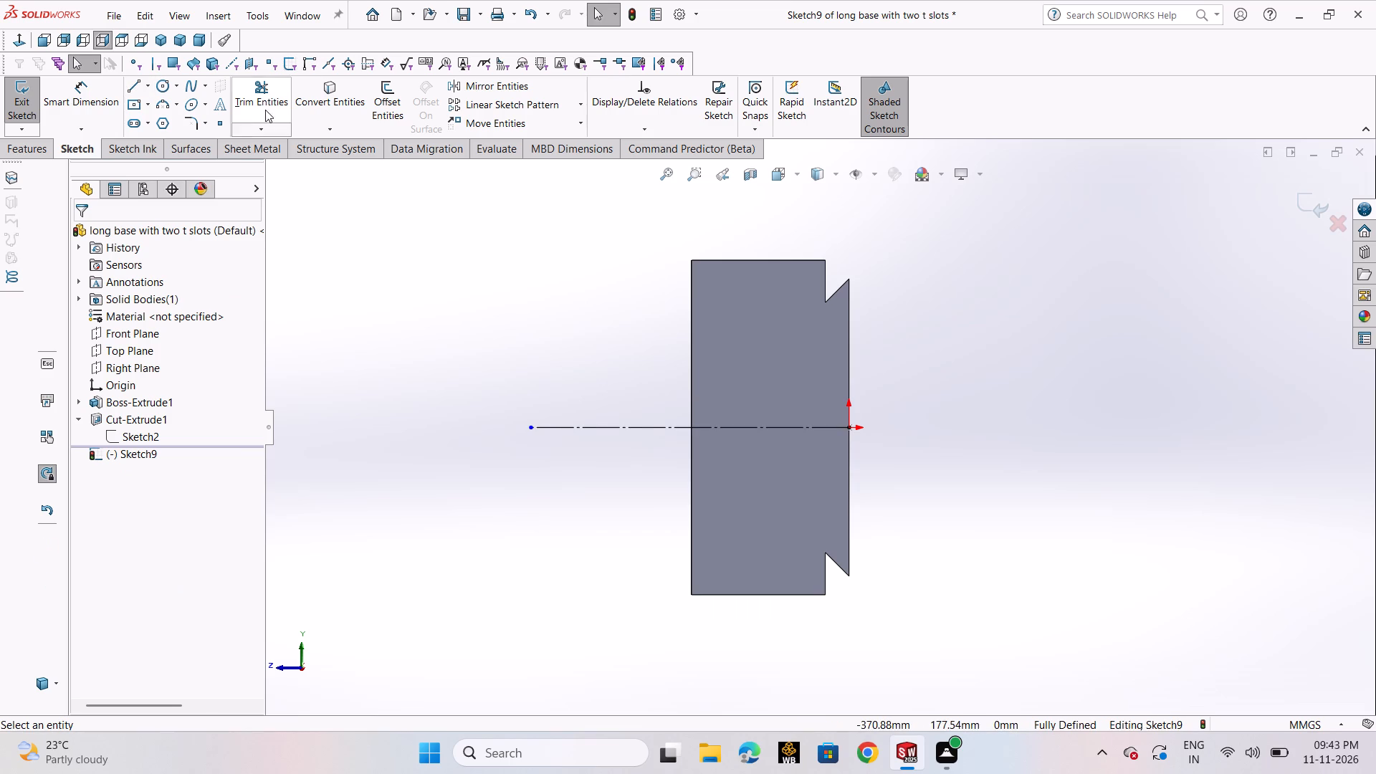
Sketch a stepped half T-slot outline above the centerline from the face opposite the dovetail, about 22 mm high widening to about 42 mm.
left_click(143, 92)
left_click(145, 100)
scroll(607, 421, "down", 2)
left_click(747, 429)
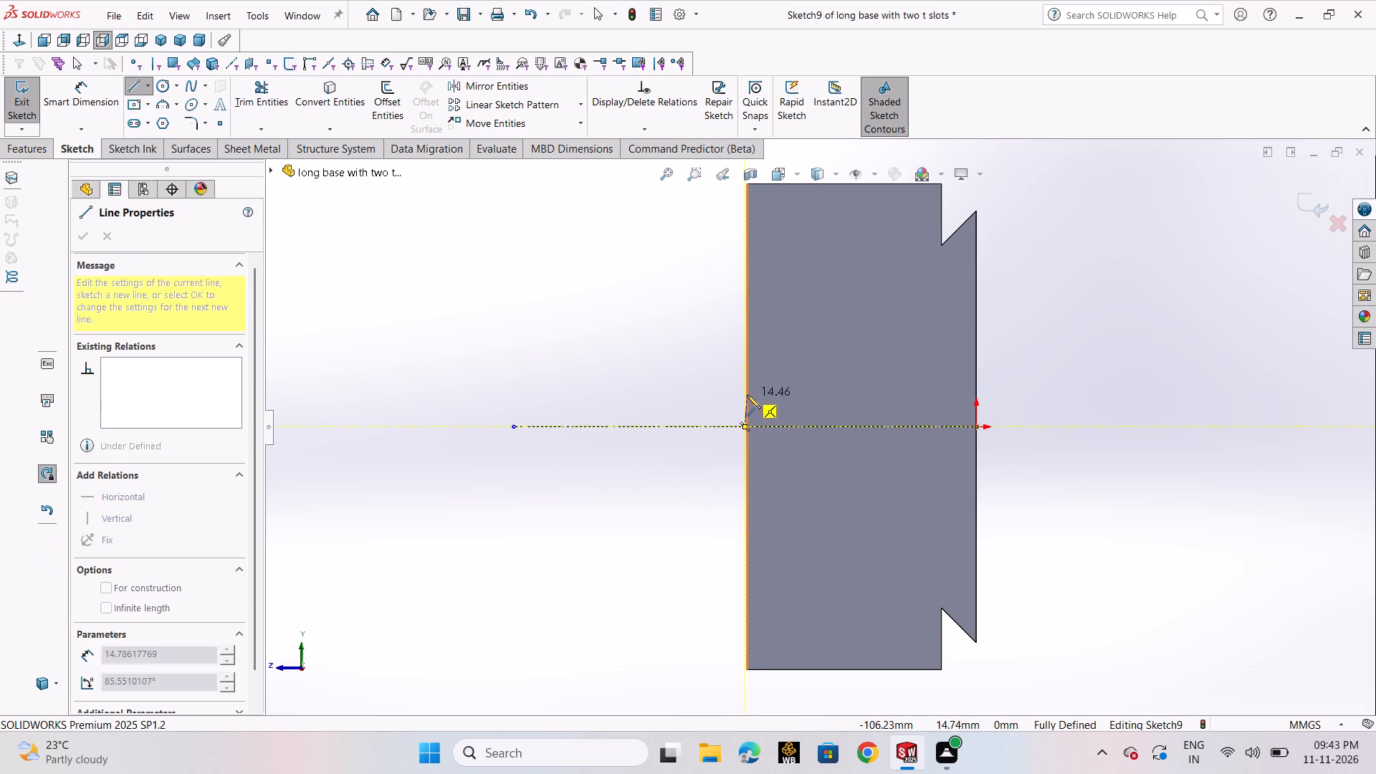
left_click(742, 379)
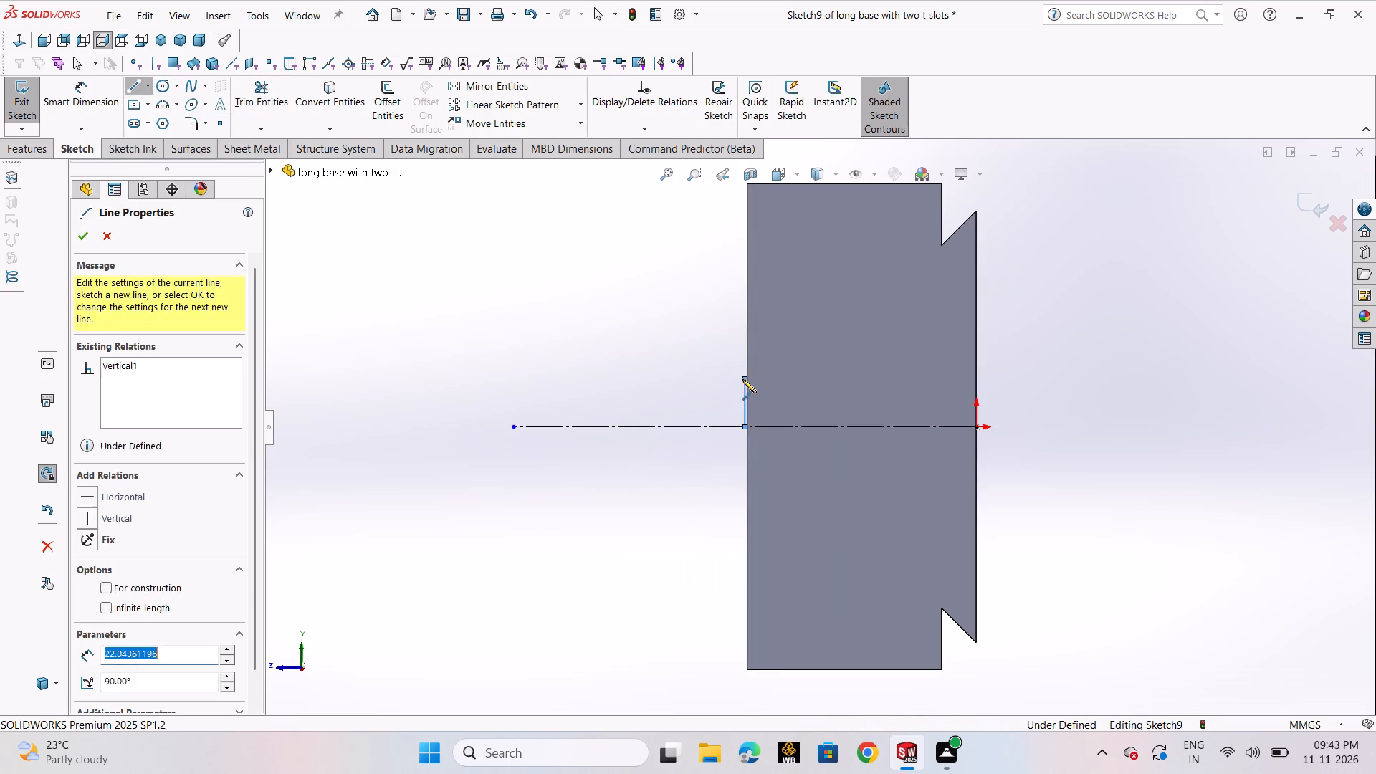
left_click(779, 375)
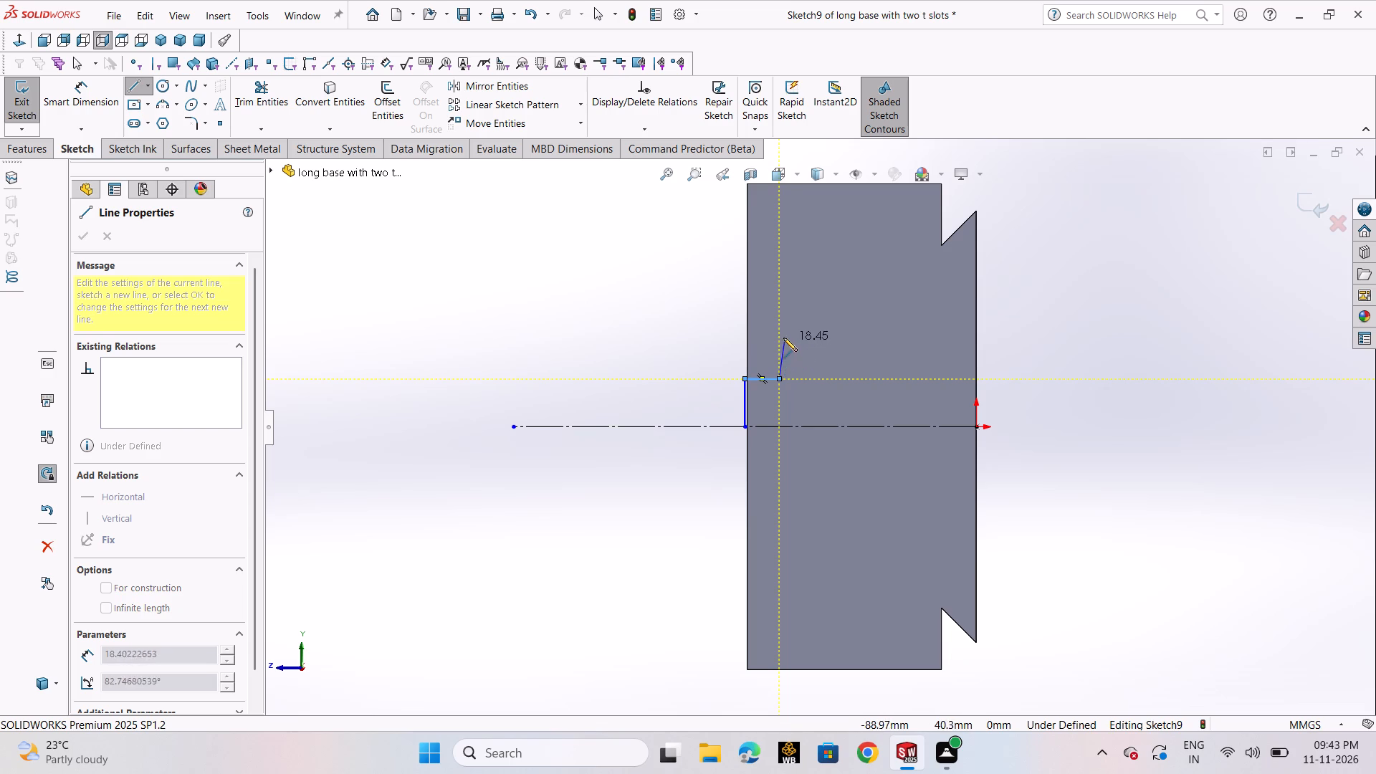
left_click(783, 335)
left_click(813, 335)
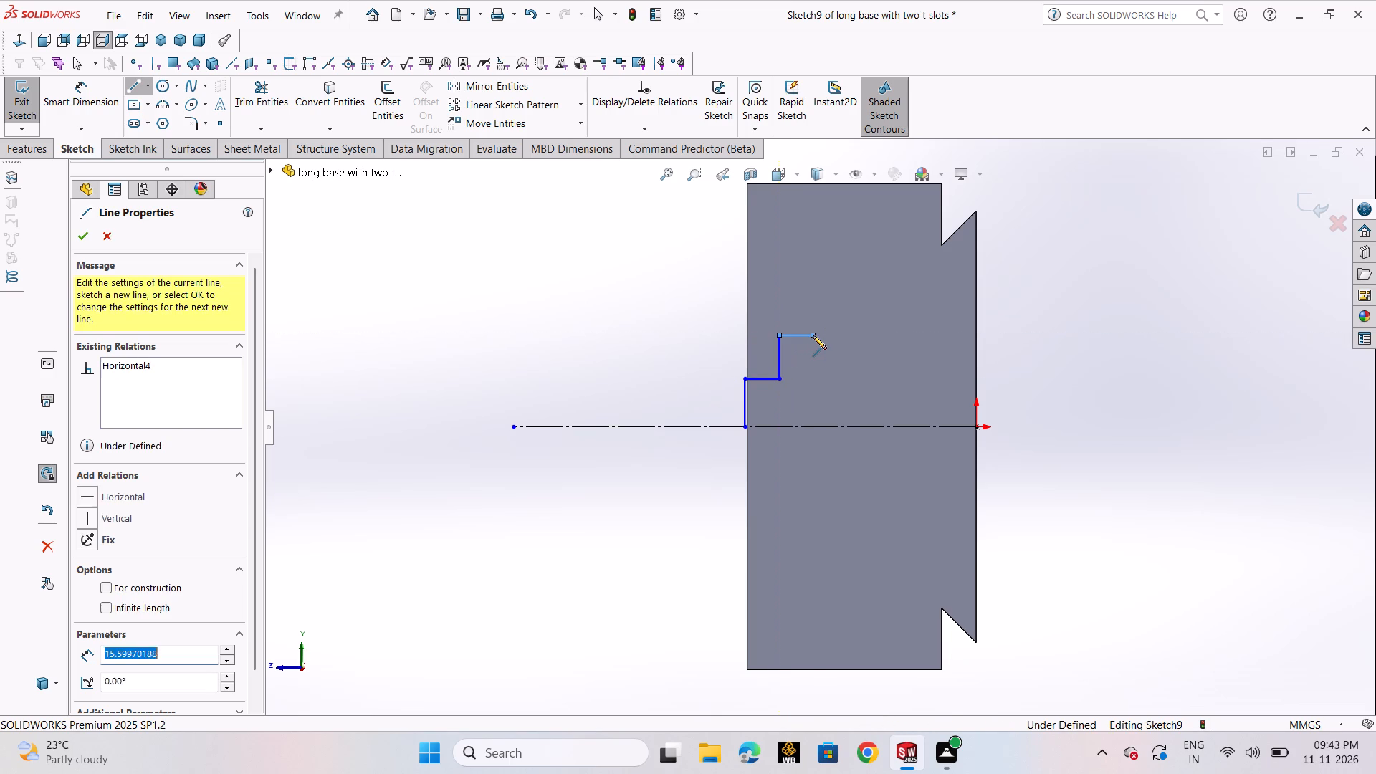
left_click(813, 429)
right_click(813, 429)
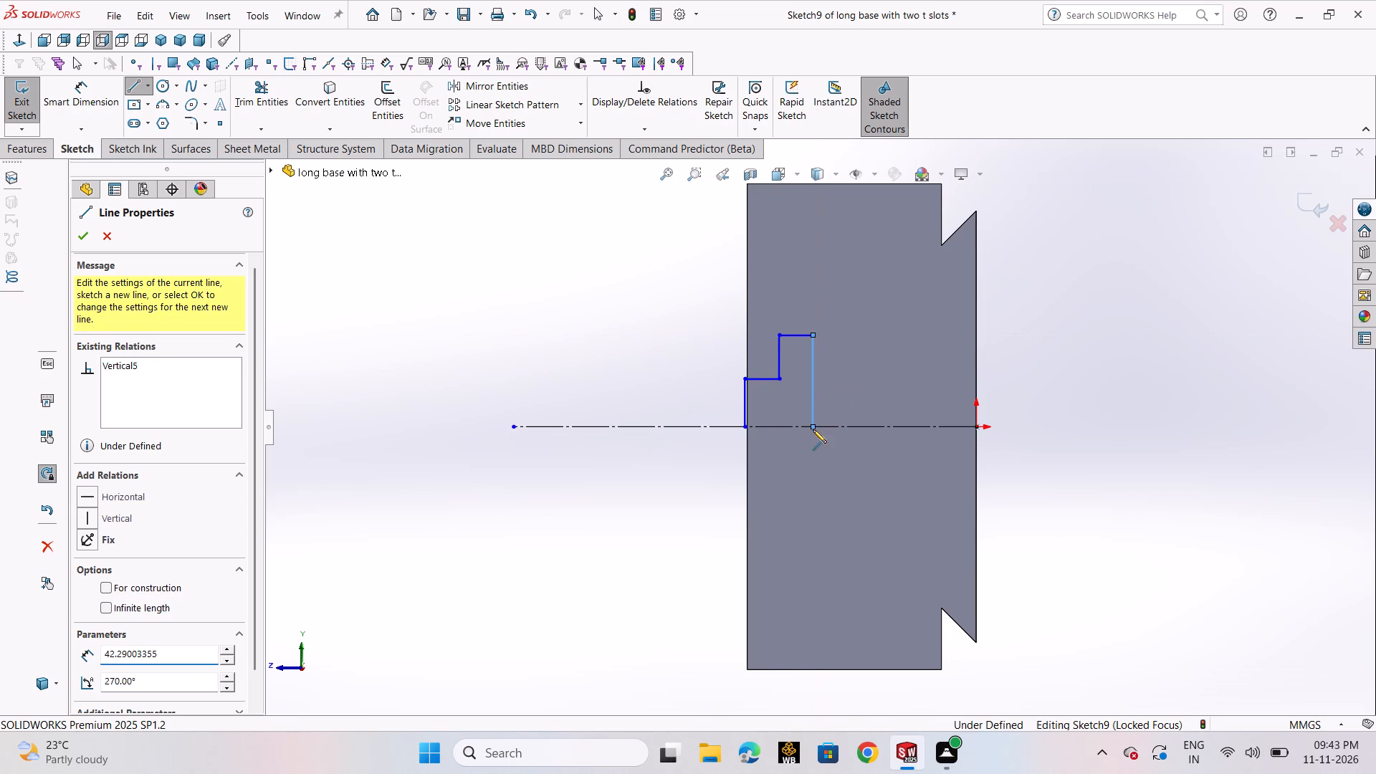
left_click(821, 436)
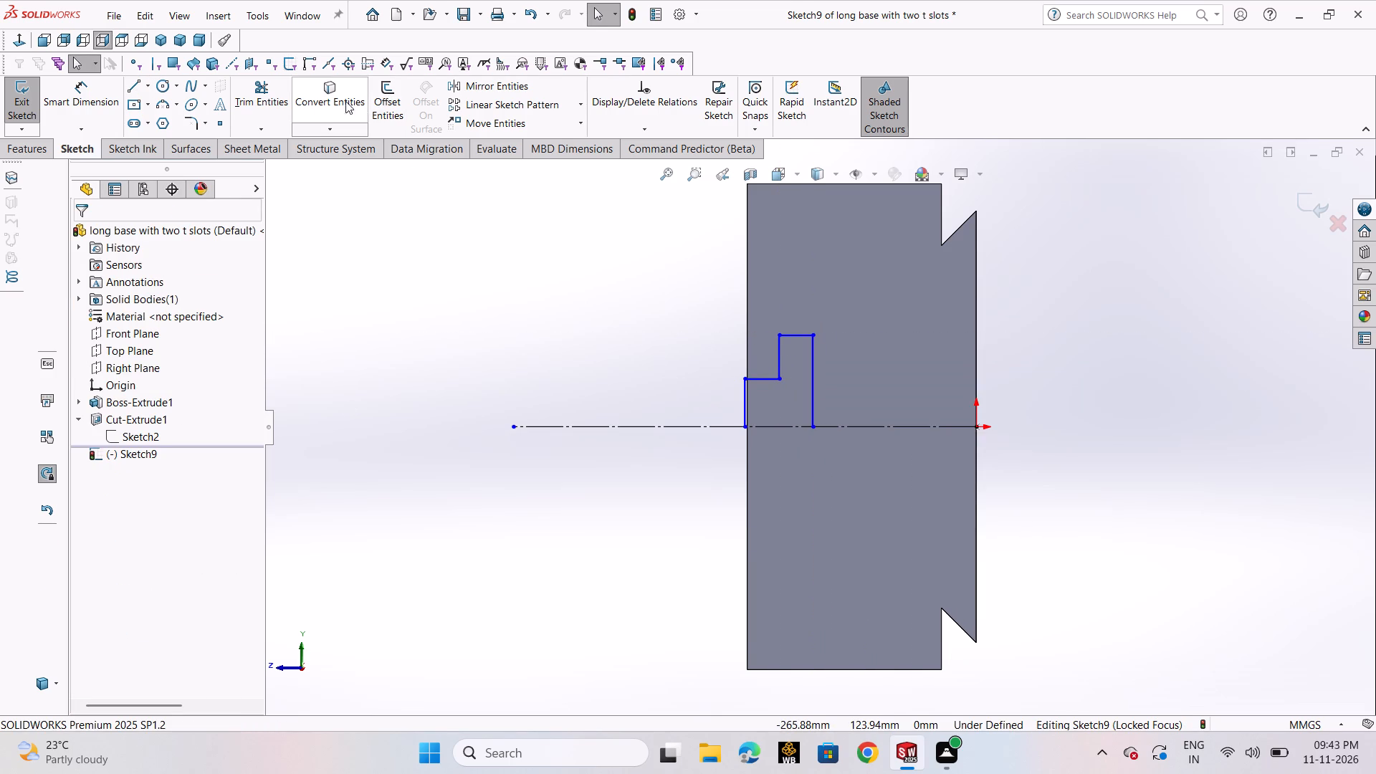
Convert the block edge opposite the dovetail into the sketch and delete the half outline's outer vertical line beside it.
left_click(333, 100)
left_click(748, 342)
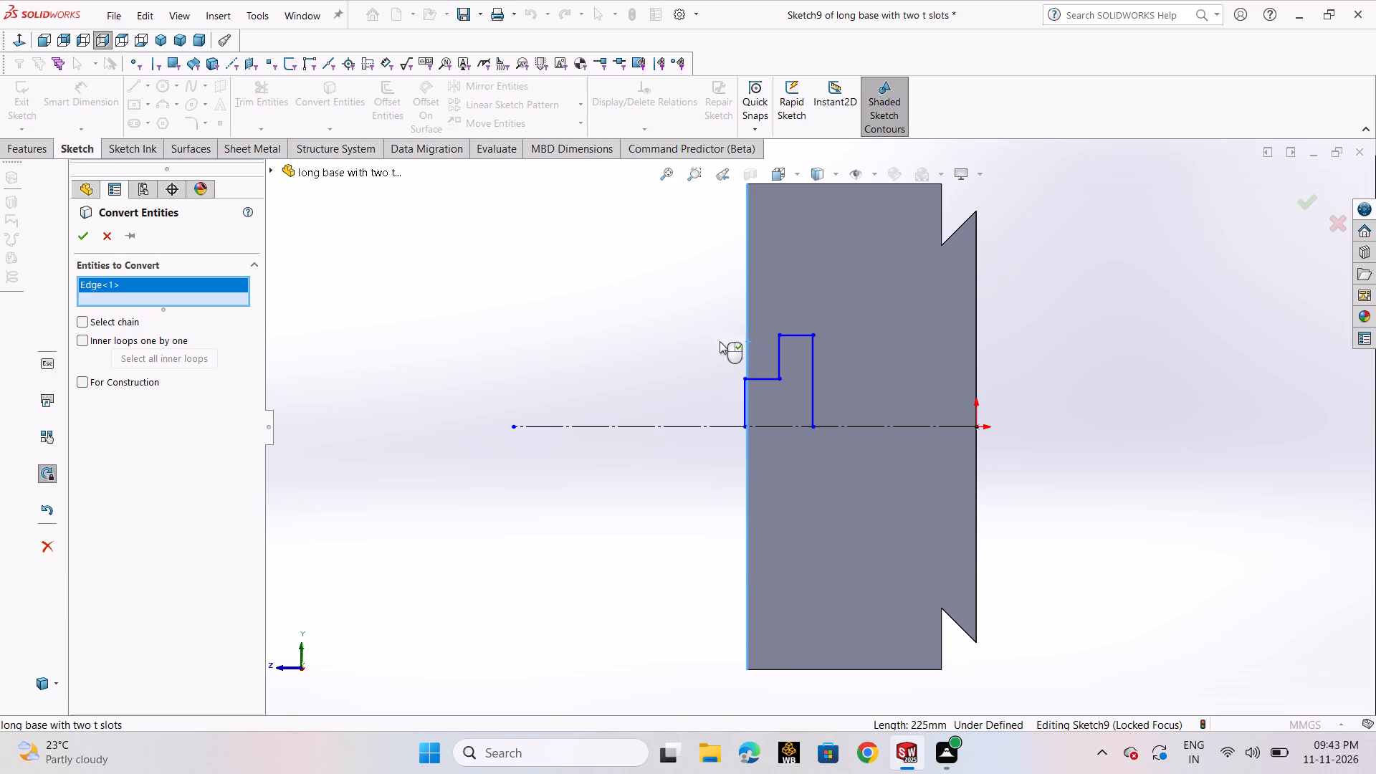
left_click(81, 237)
scroll(690, 483, "down", 3)
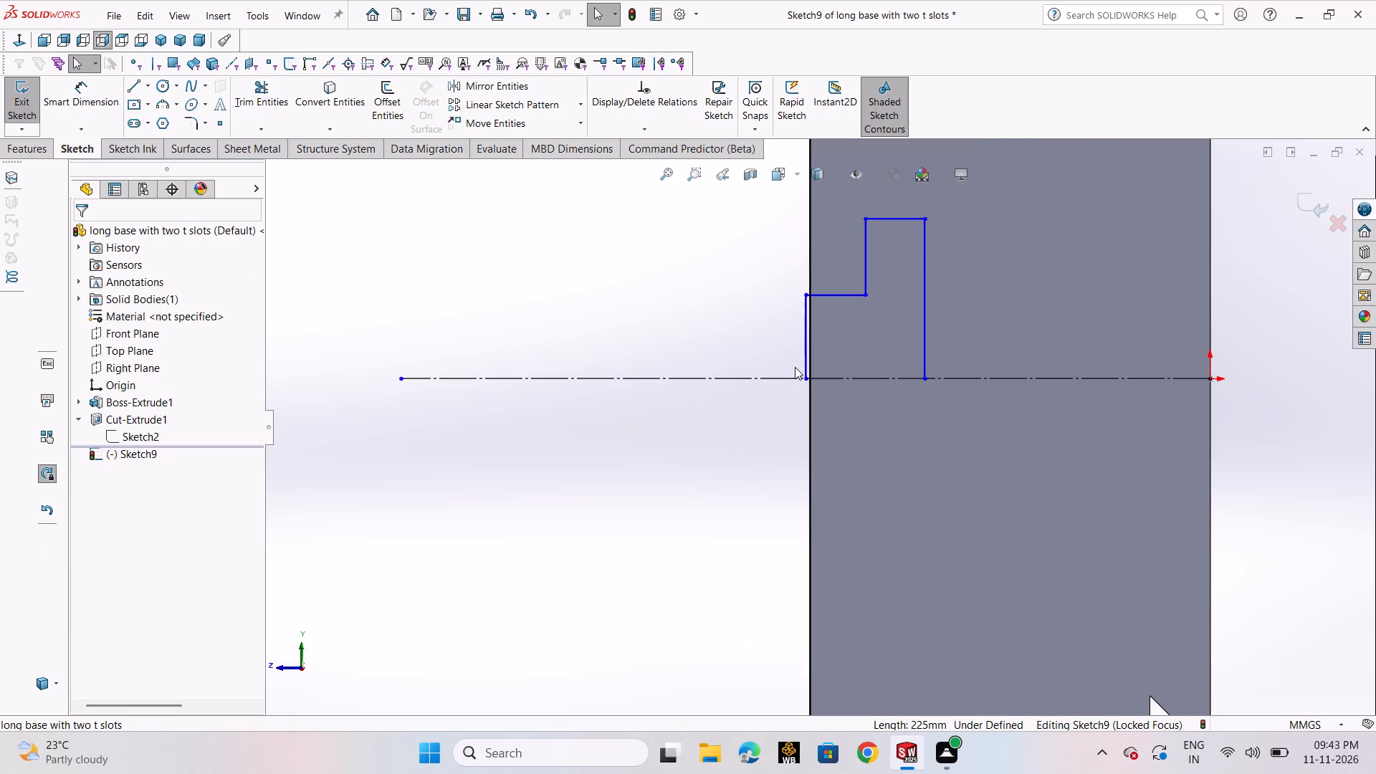
left_click(803, 350)
key("Delete")
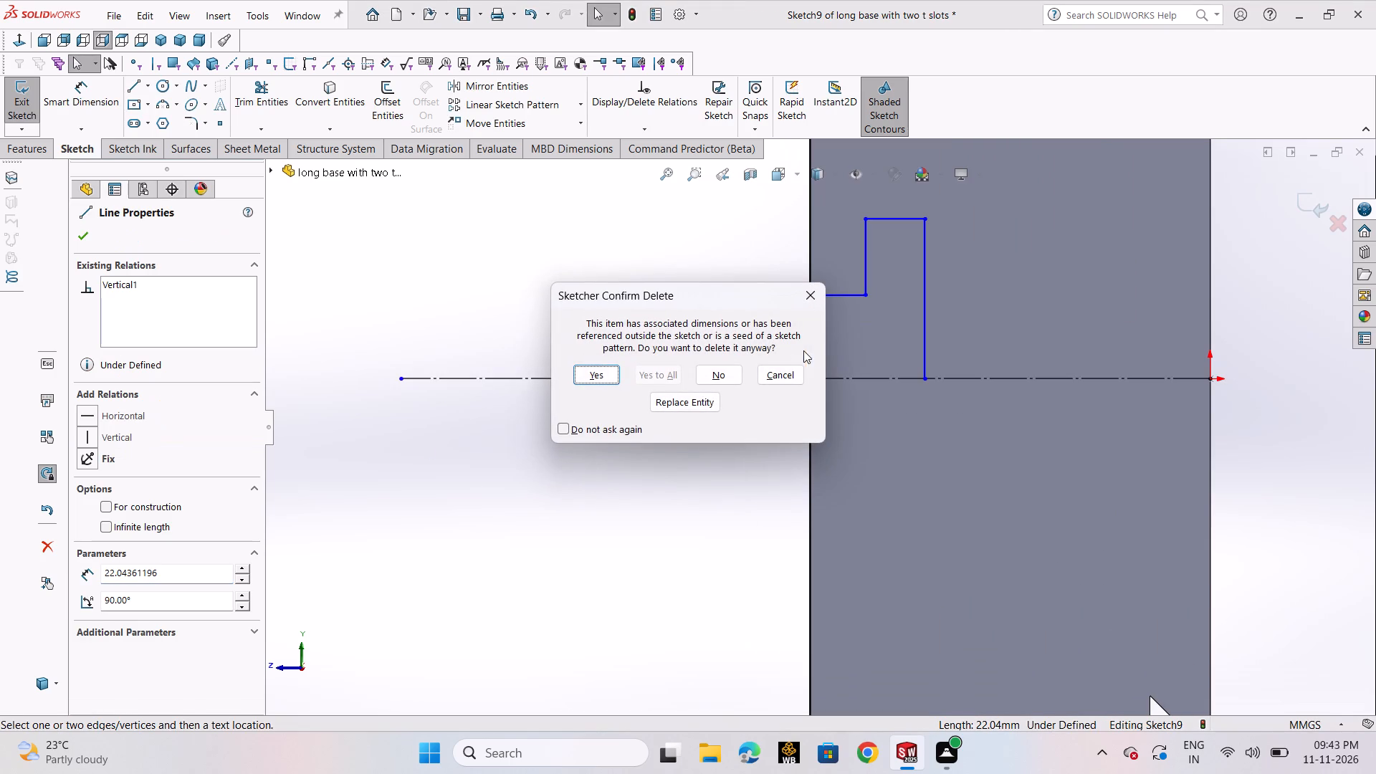
left_click(588, 377)
Move the open end of the outline's short horizontal line onto the converted block edge so it is coincident.
scroll(886, 325, "up", 2)
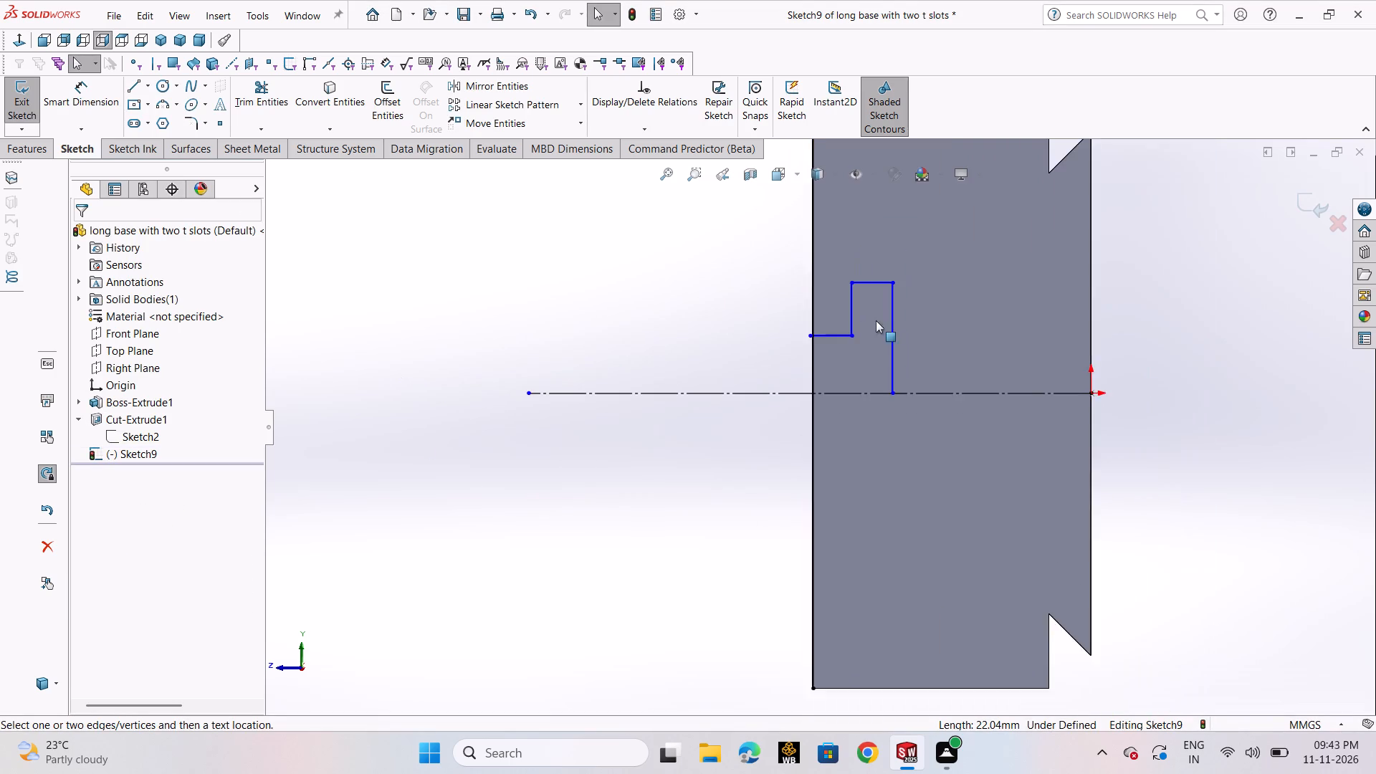
scroll(875, 320, "down", 4)
scroll(713, 391, "down", 3)
left_click_drag(757, 372, 764, 377)
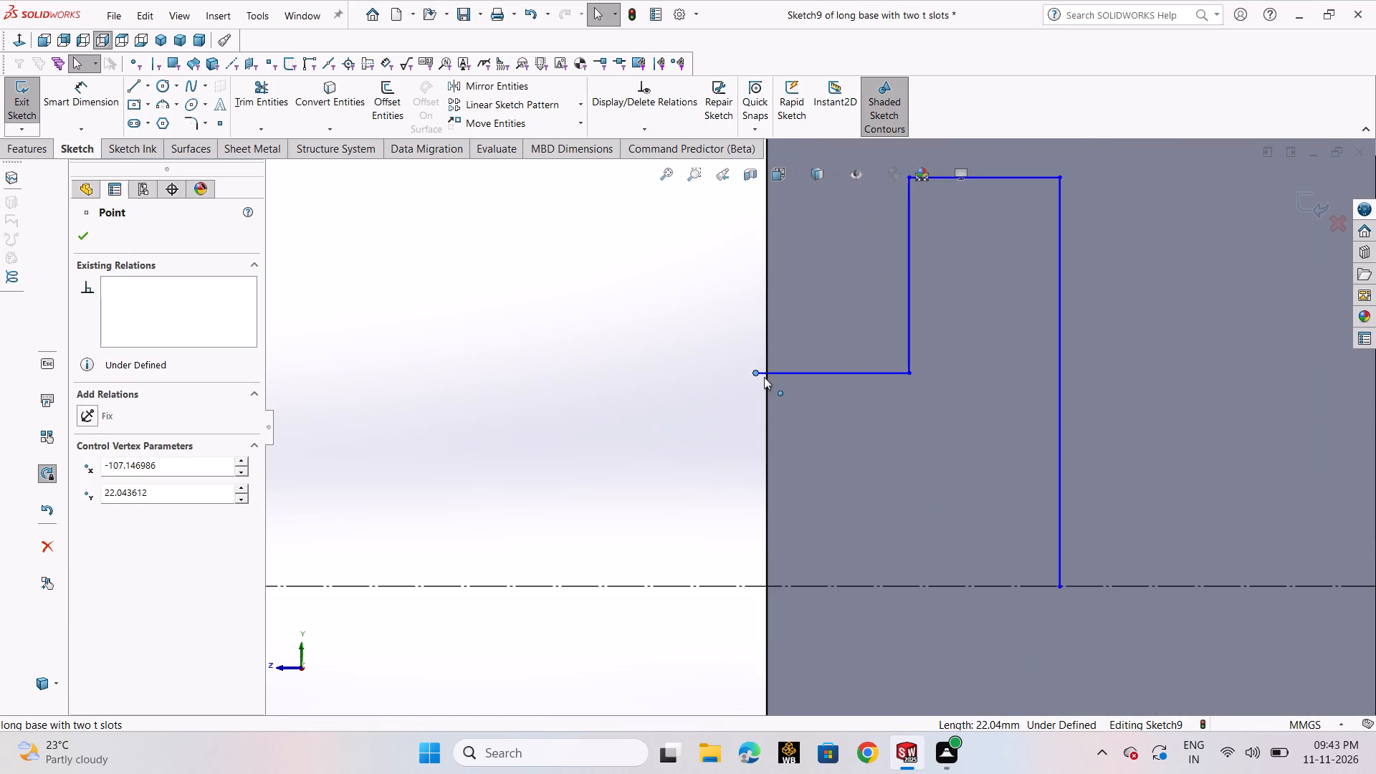
left_click_drag(764, 377, 768, 378)
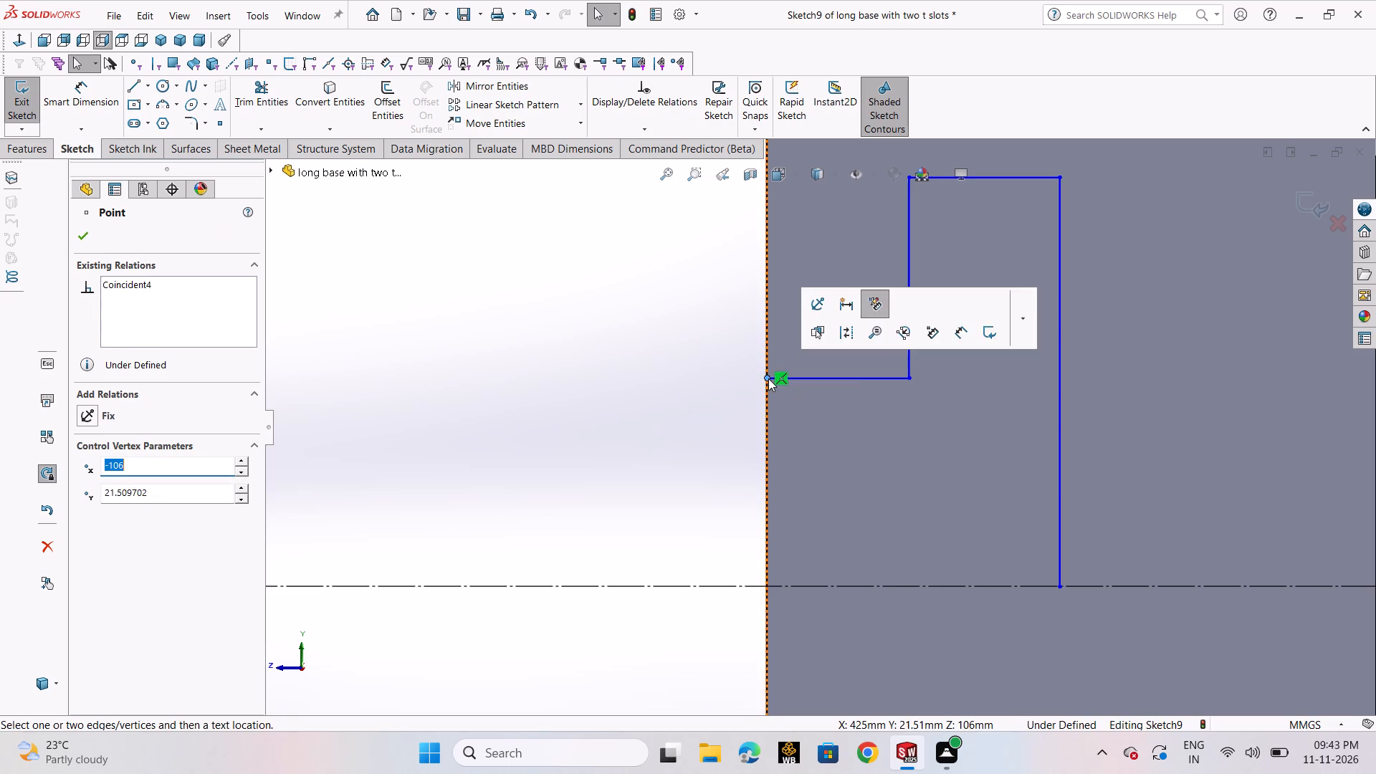
left_click(664, 427)
Dimension the slot neck's horizontal line at 8 mm from the centerline.
left_click(79, 108)
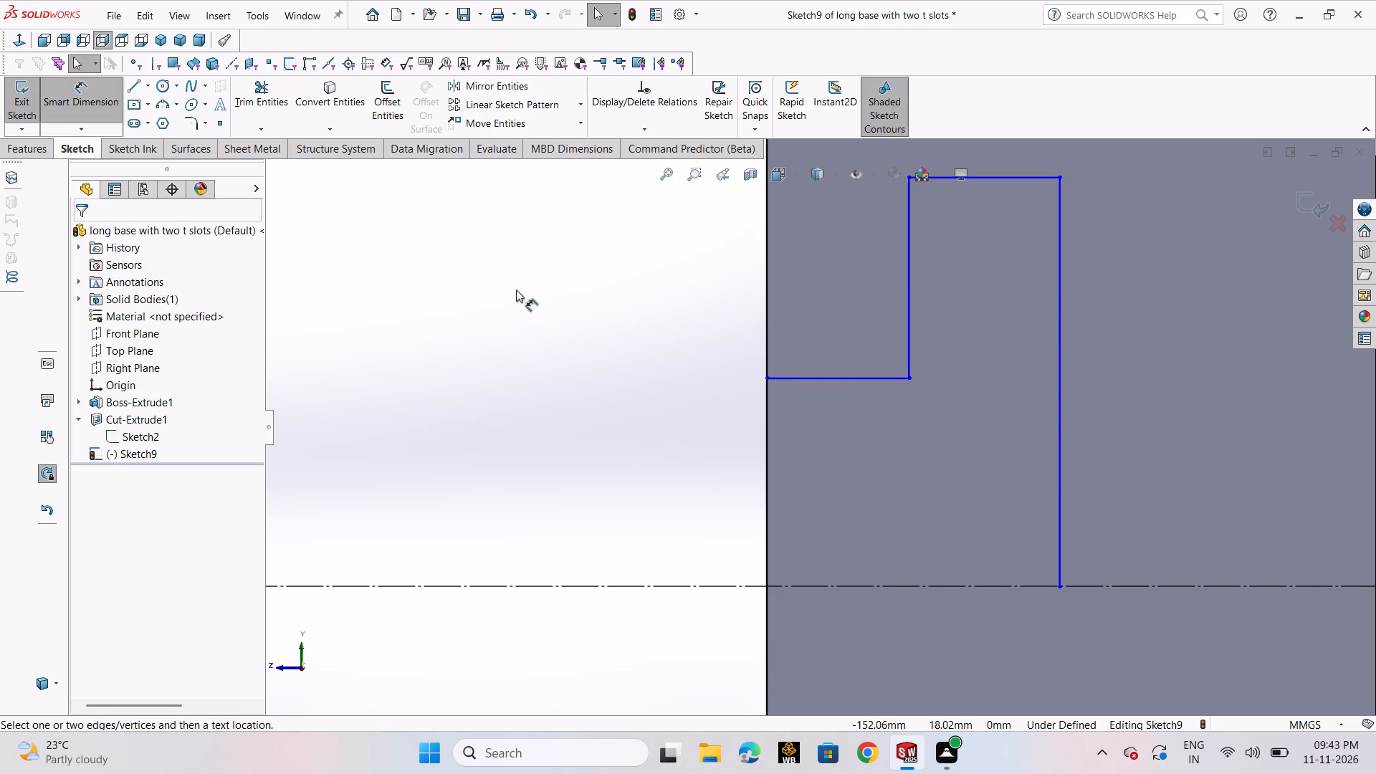
left_click(826, 381)
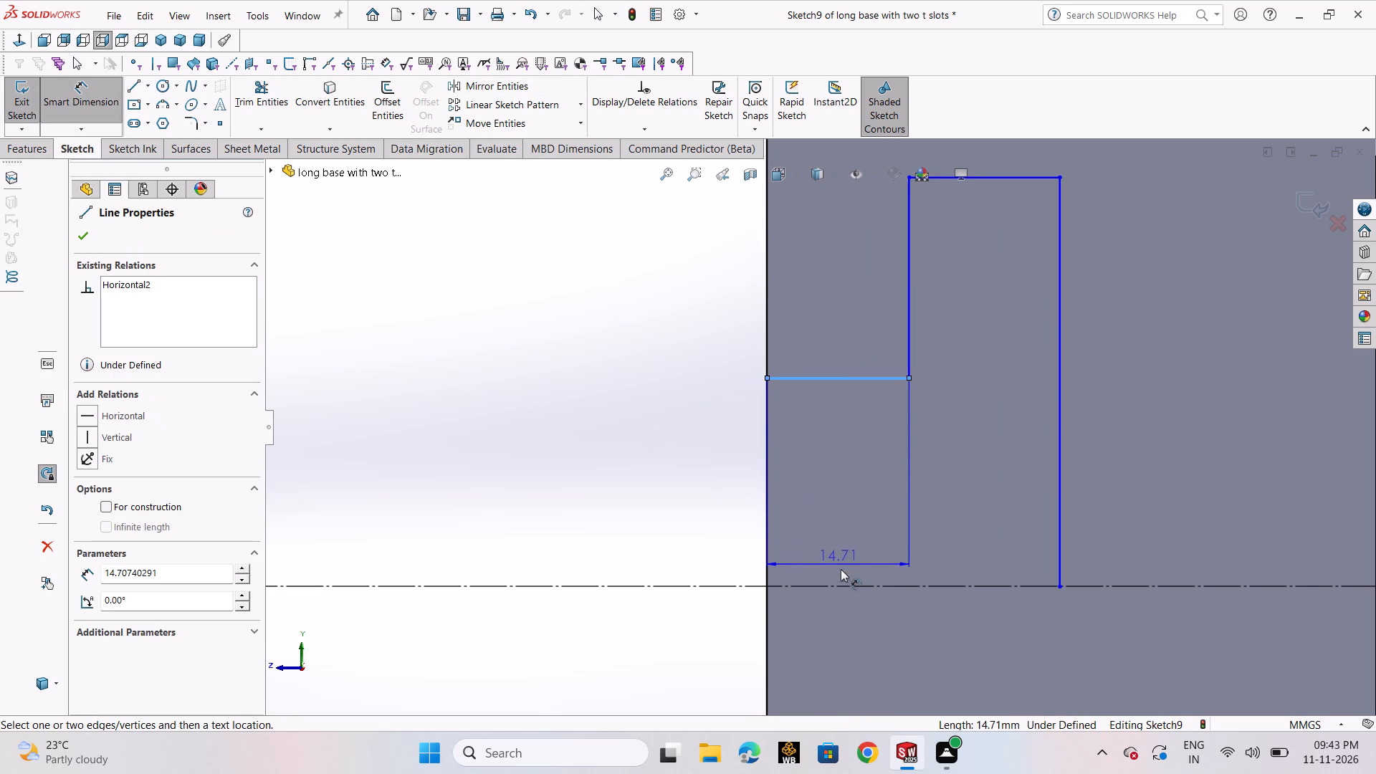
left_click(843, 583)
left_click(661, 488)
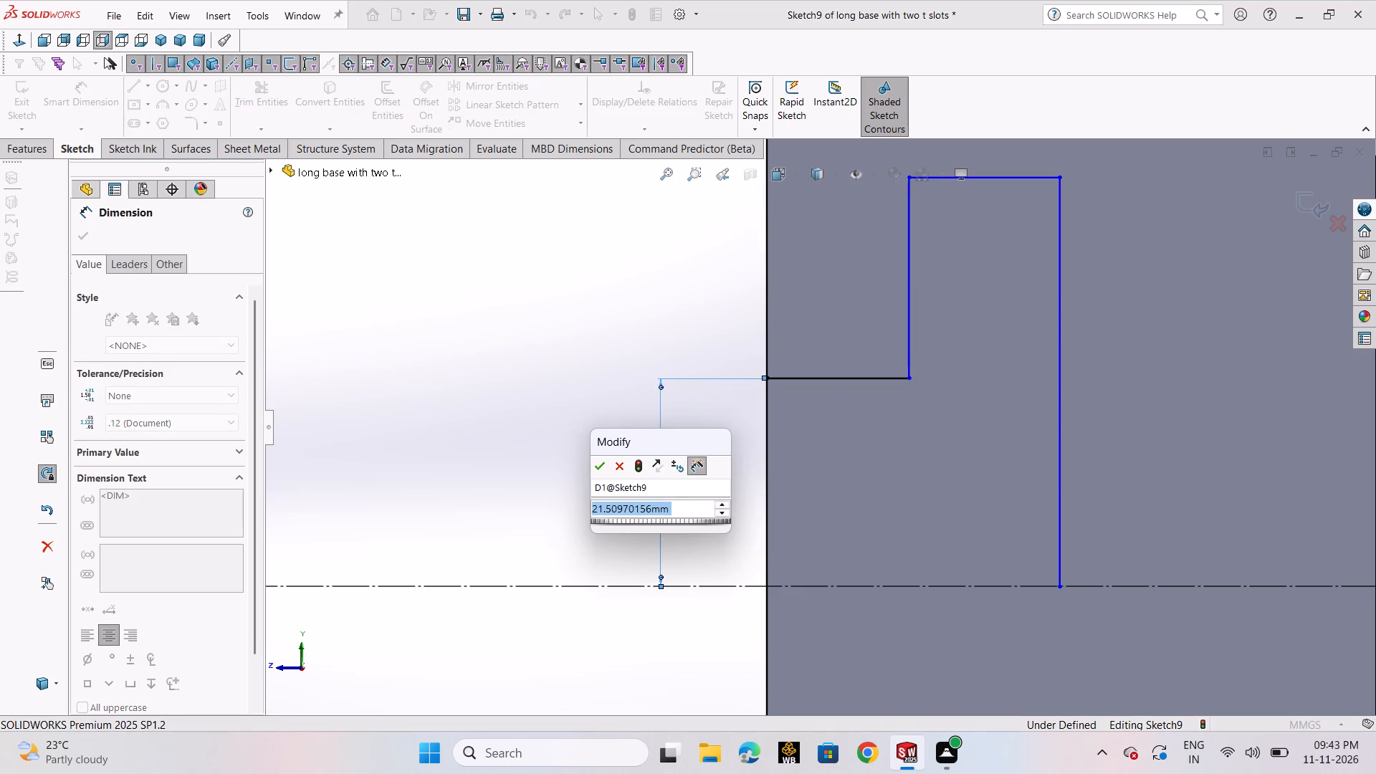
key("8")
key("Return")
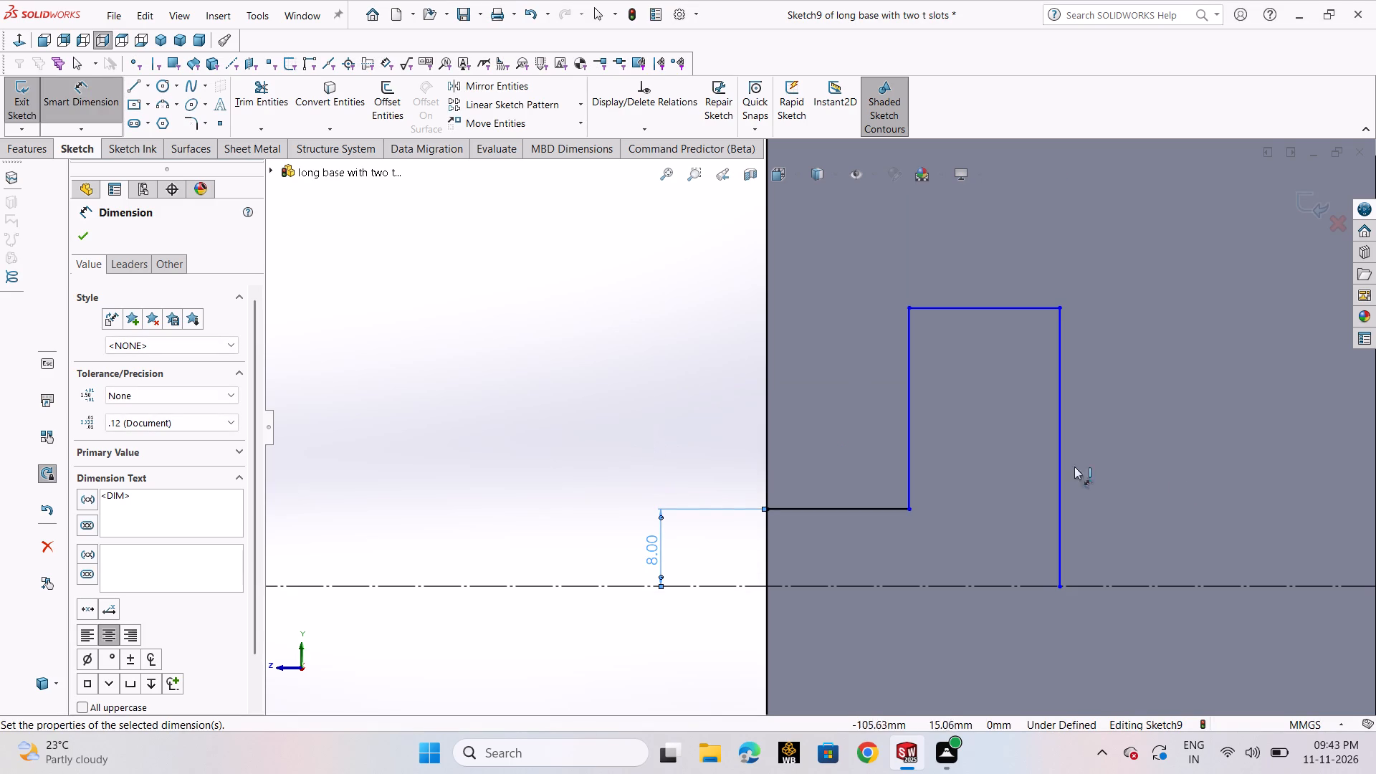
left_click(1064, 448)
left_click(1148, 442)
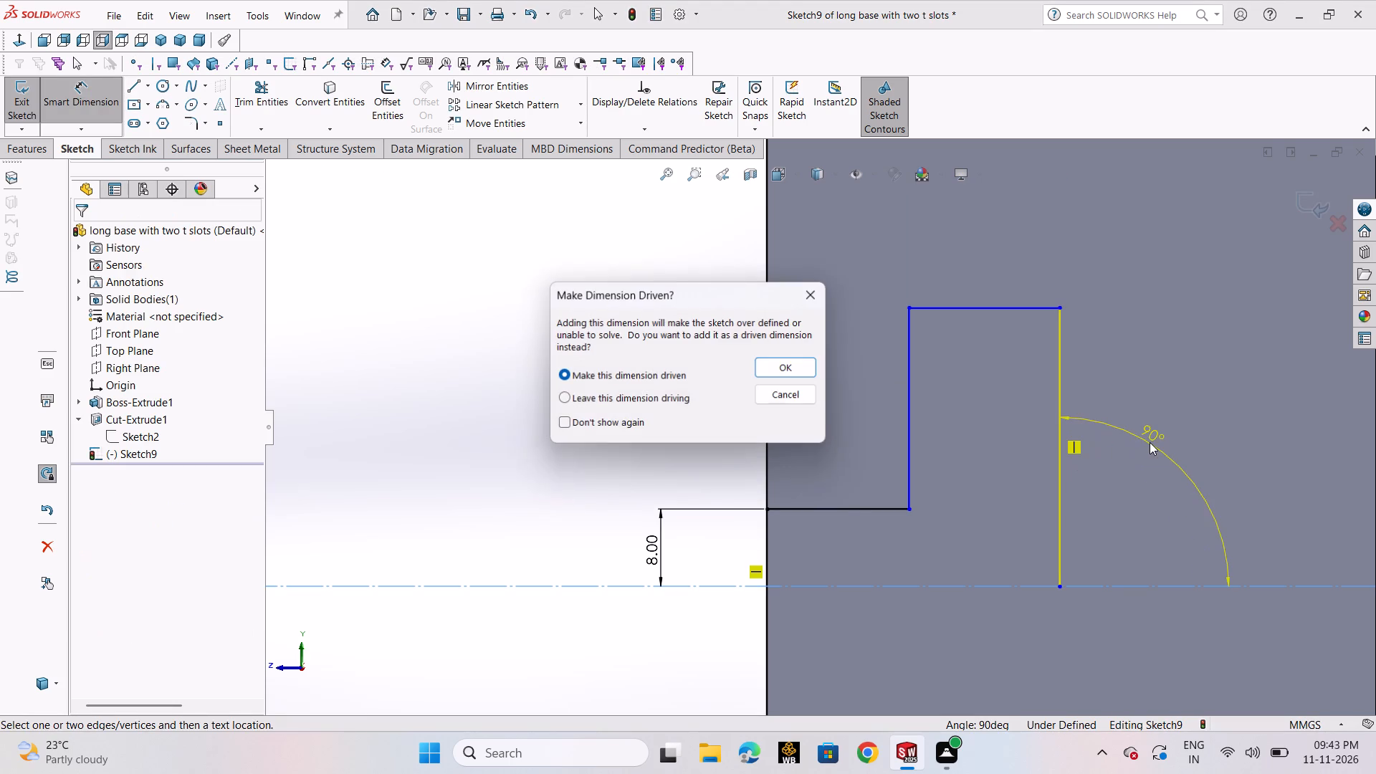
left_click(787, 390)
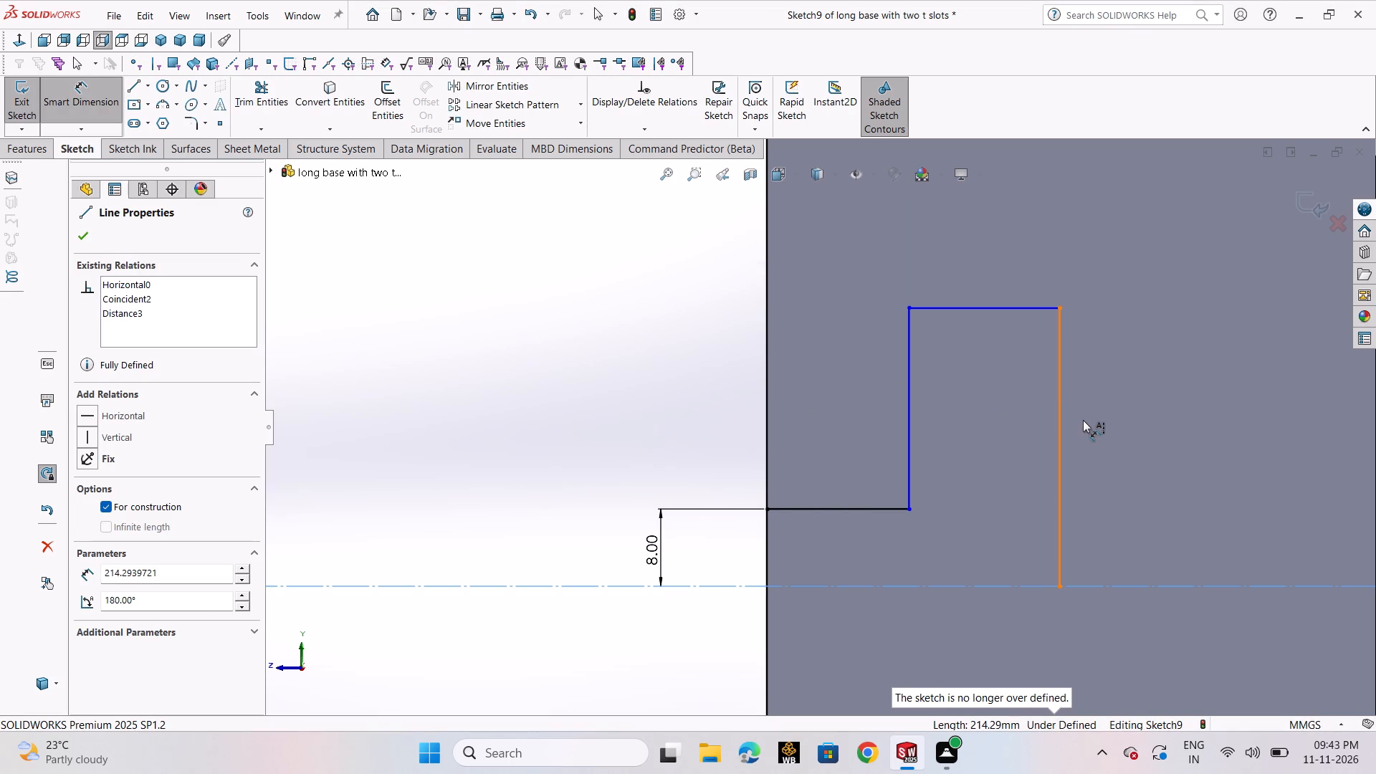
Dimension the half slot's inner vertical line to 25/2 mm.
left_click(1063, 397)
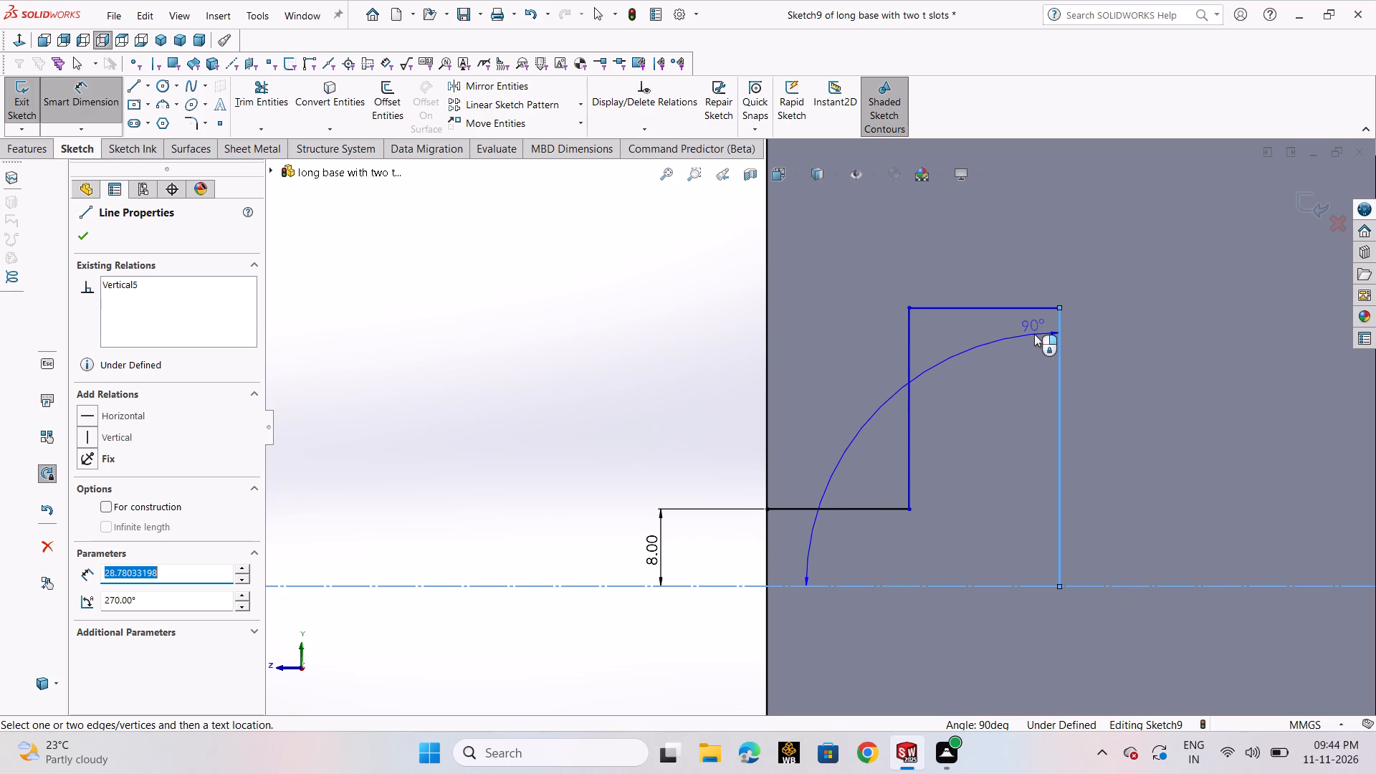
key("Escape")
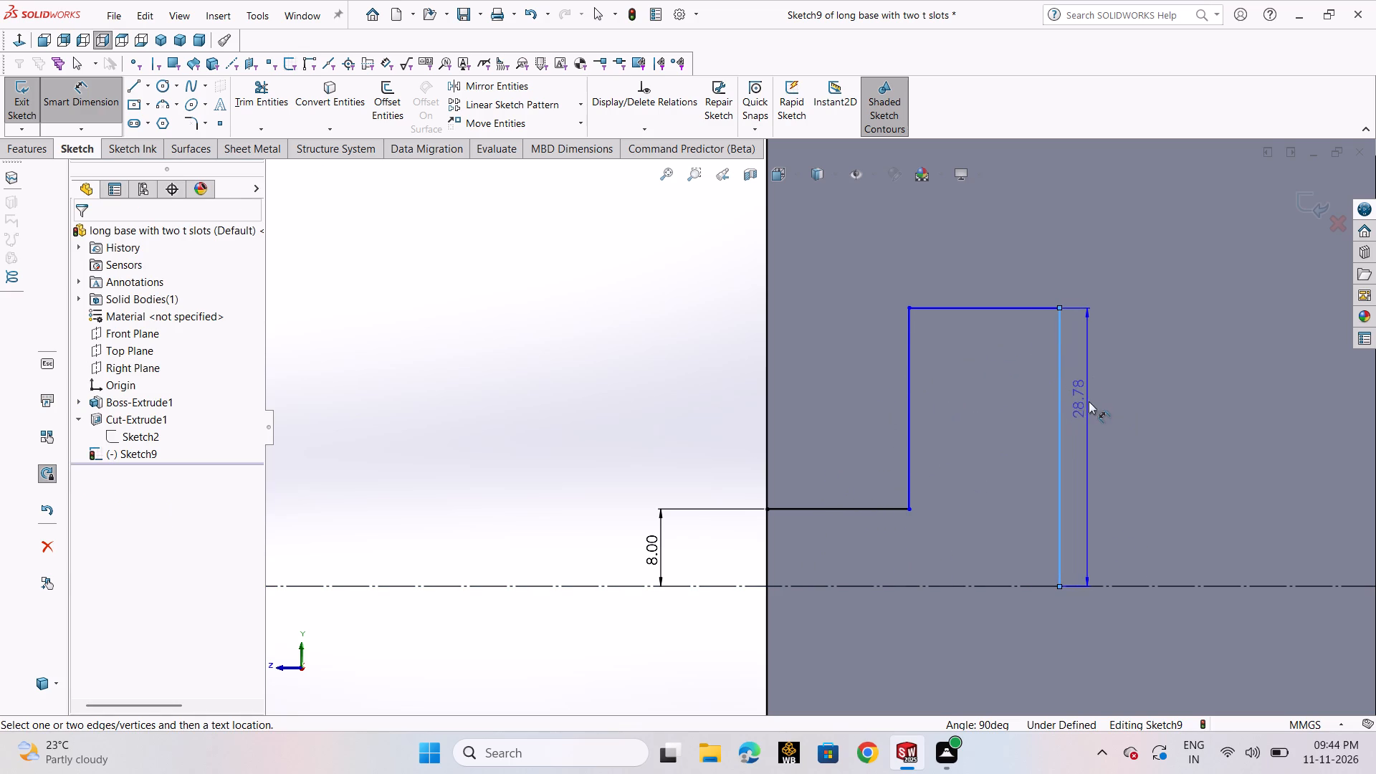
left_click(1093, 408)
type("25/2")
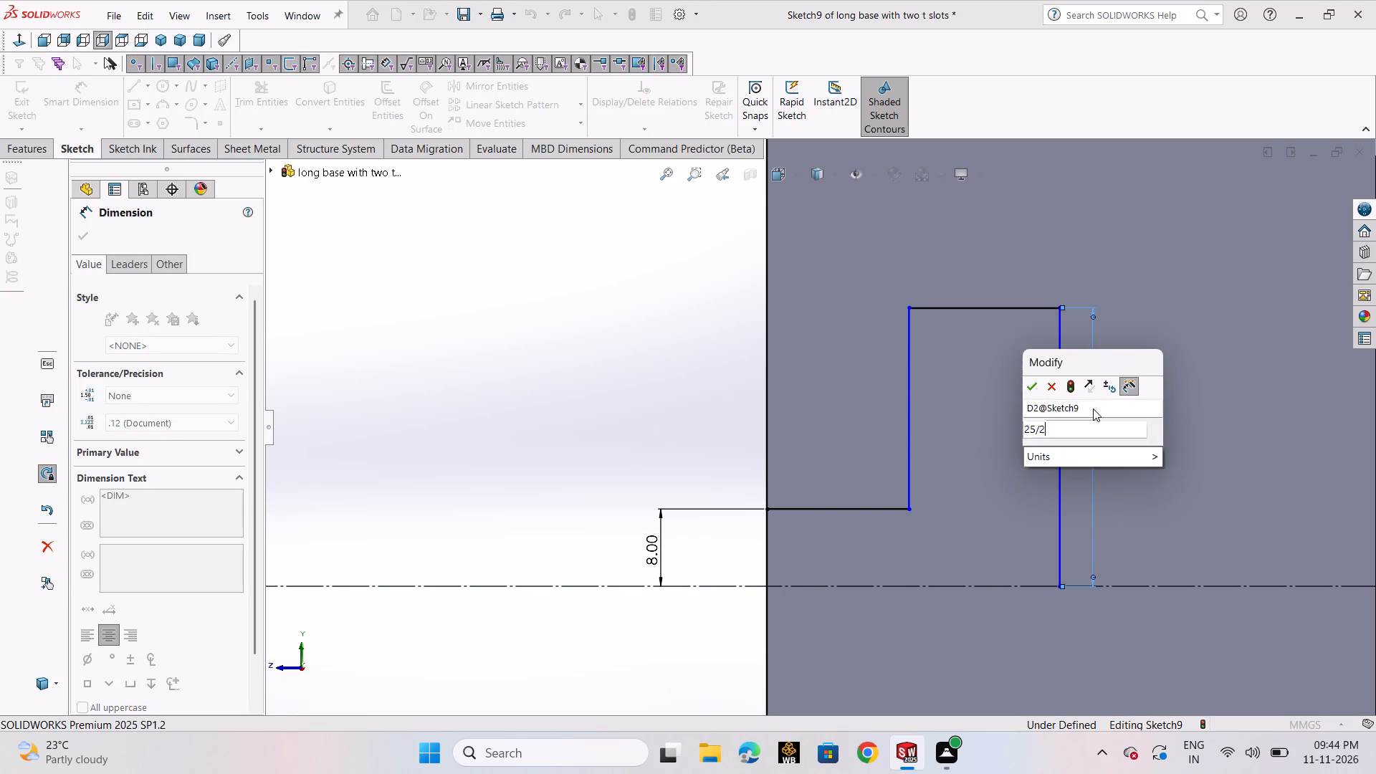
key("Return")
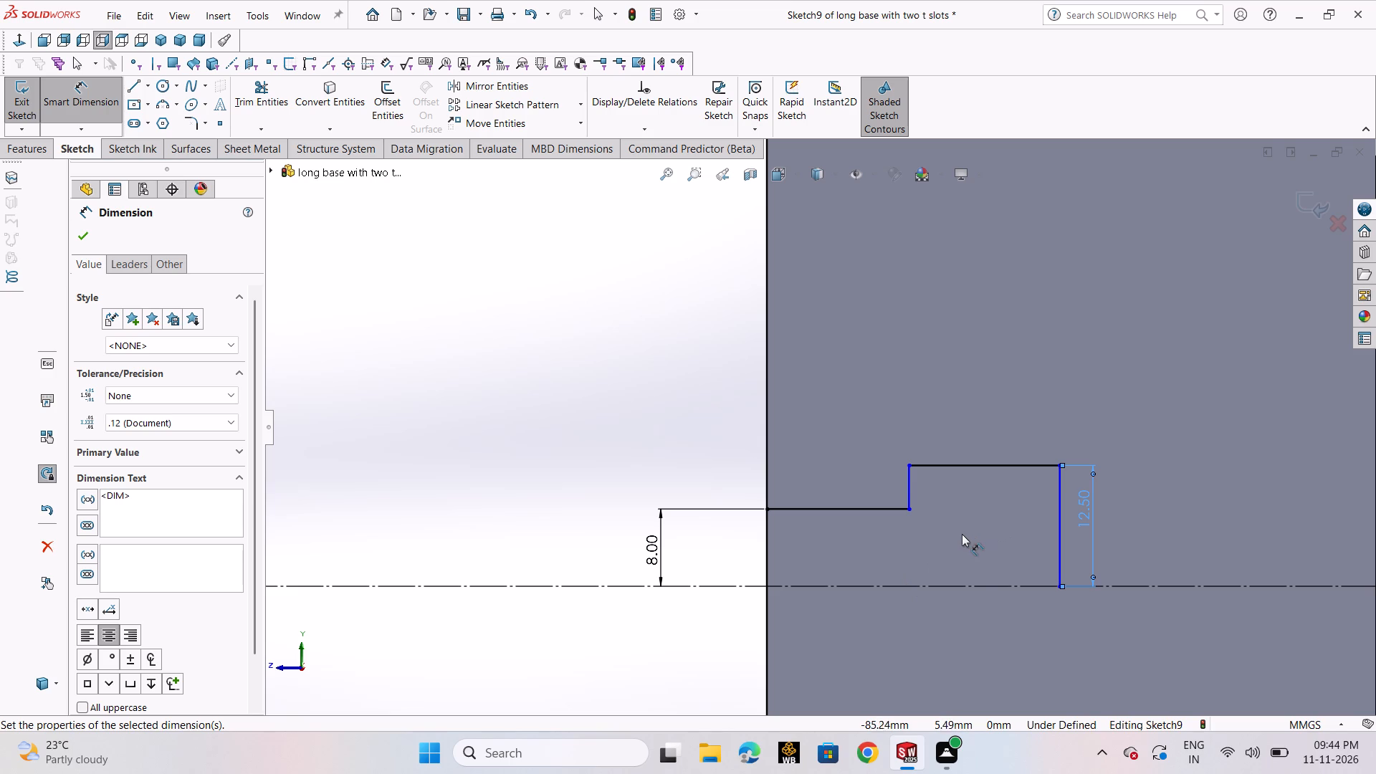
Dimension the slot neck's horizontal line to a length of 10 mm.
left_click(769, 560)
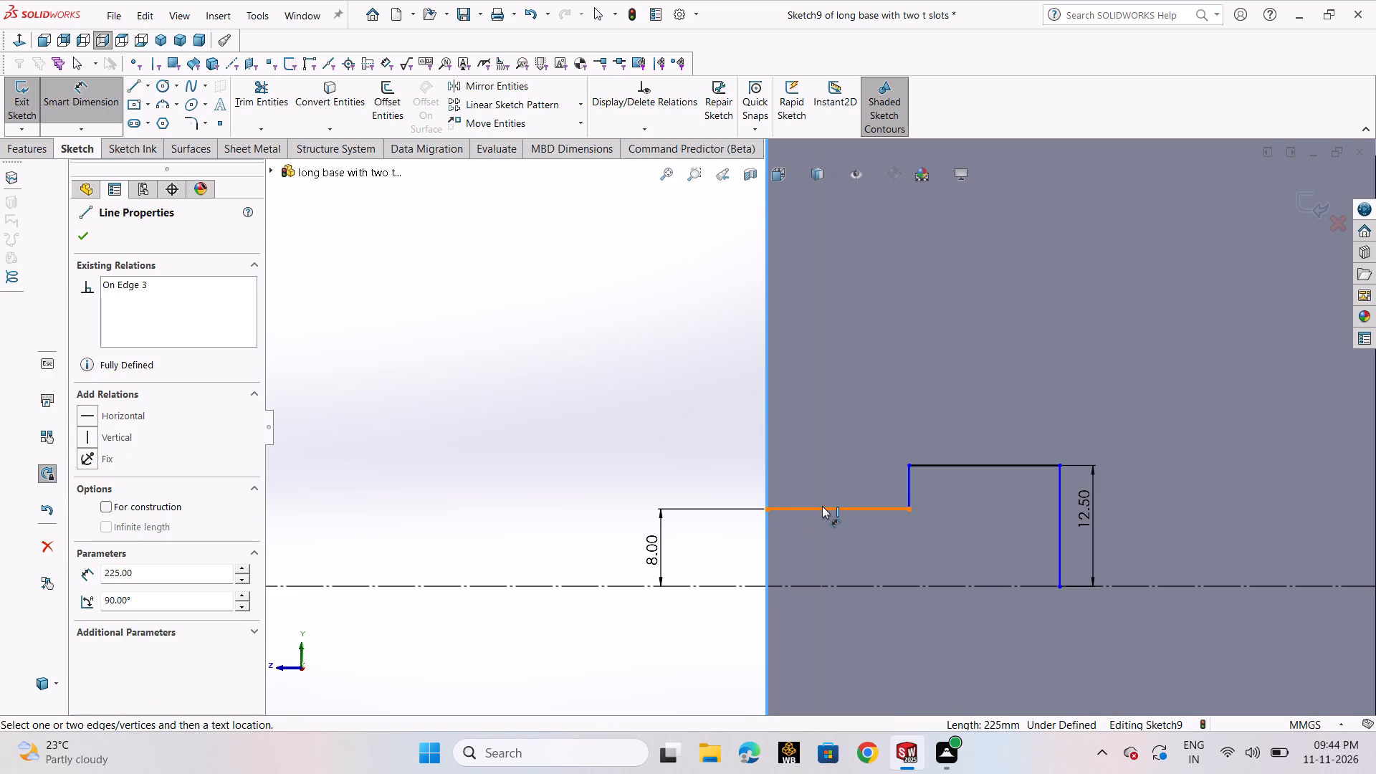
key("Escape")
left_click(828, 508)
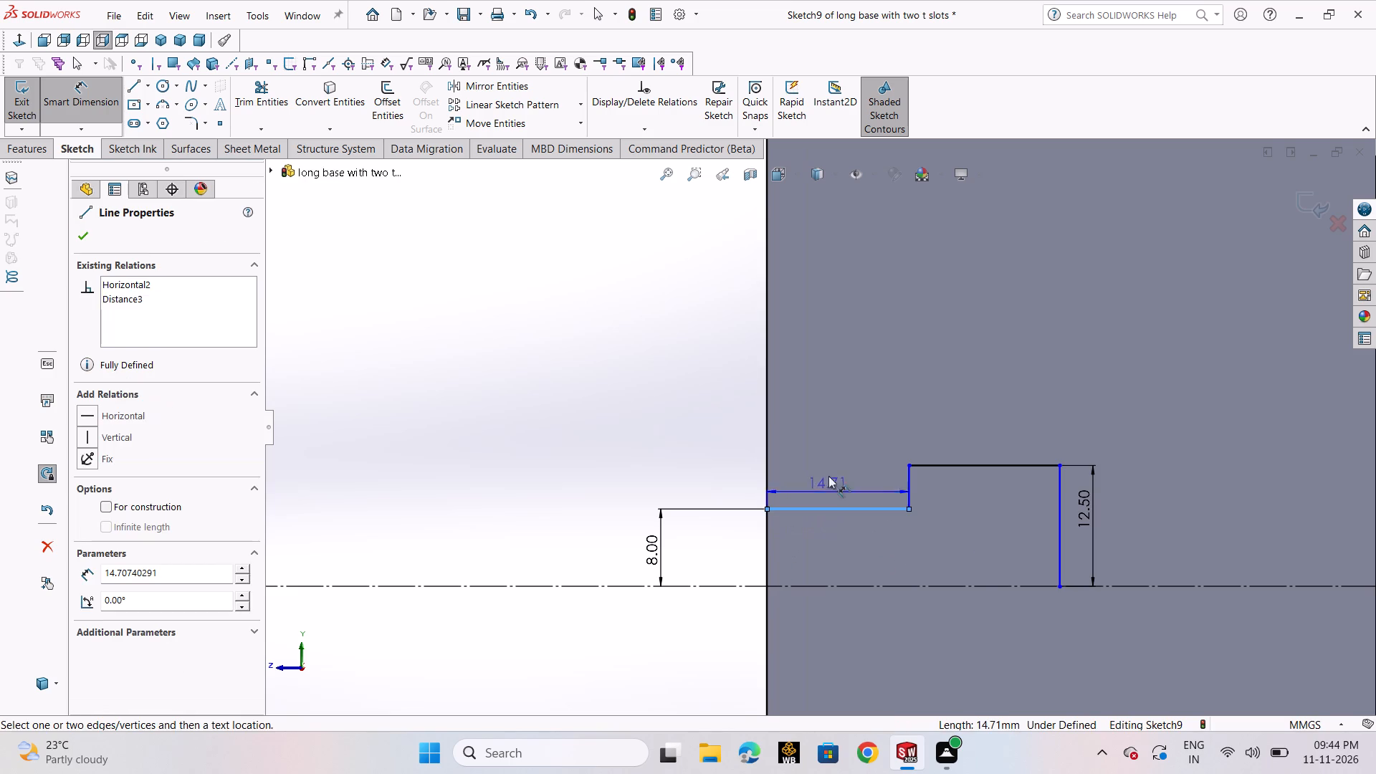
left_click(828, 431)
type("10")
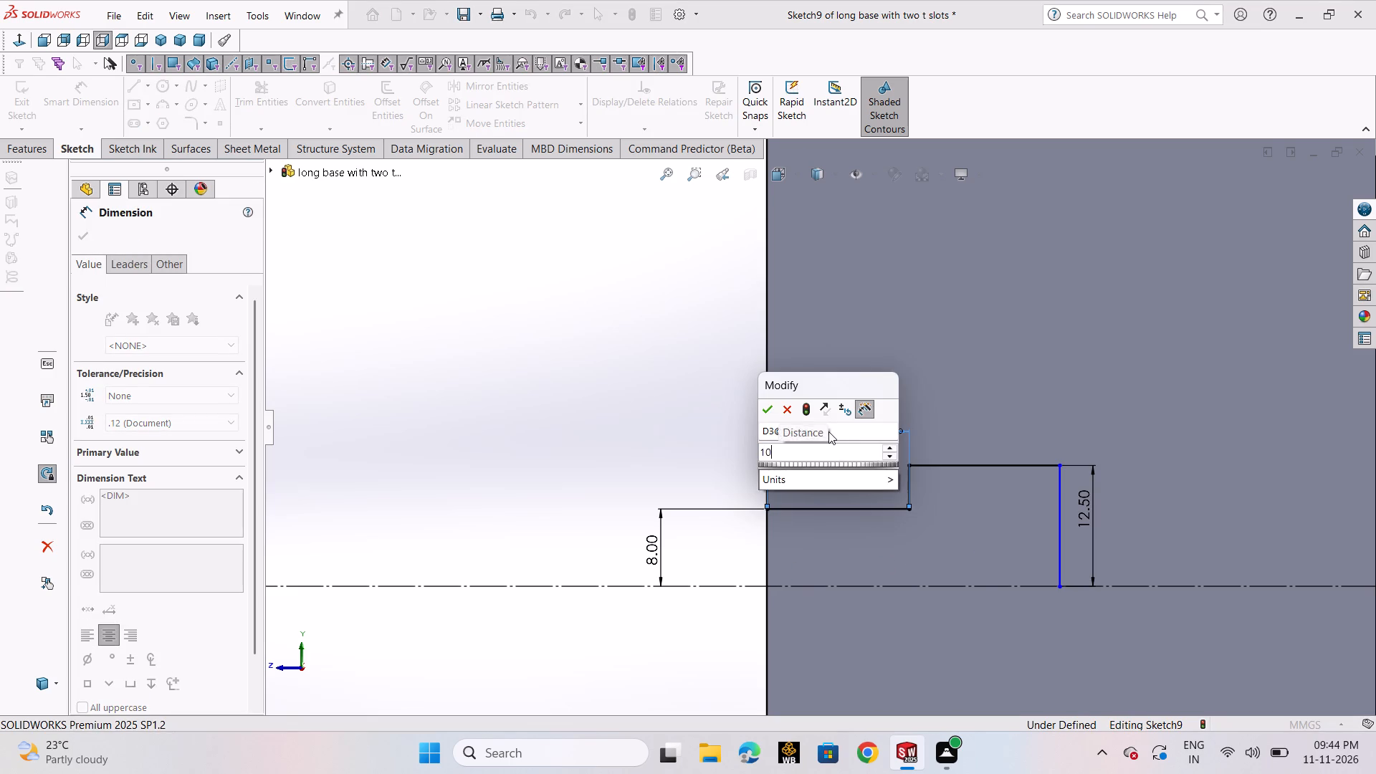
key("Return")
Dimension the horizontal line of the wider slot head to a length of 12 mm.
left_click(924, 465)
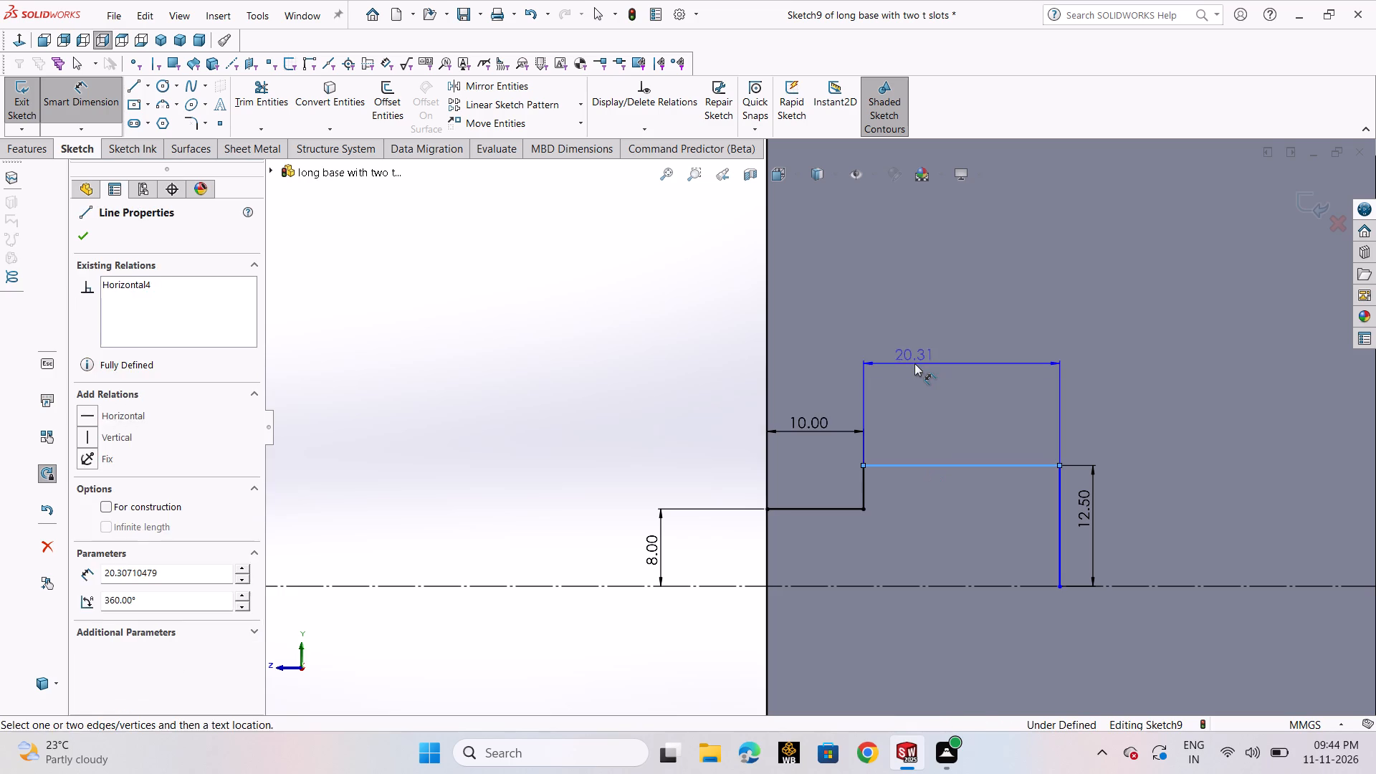
left_click(914, 363)
type("12")
key("Return")
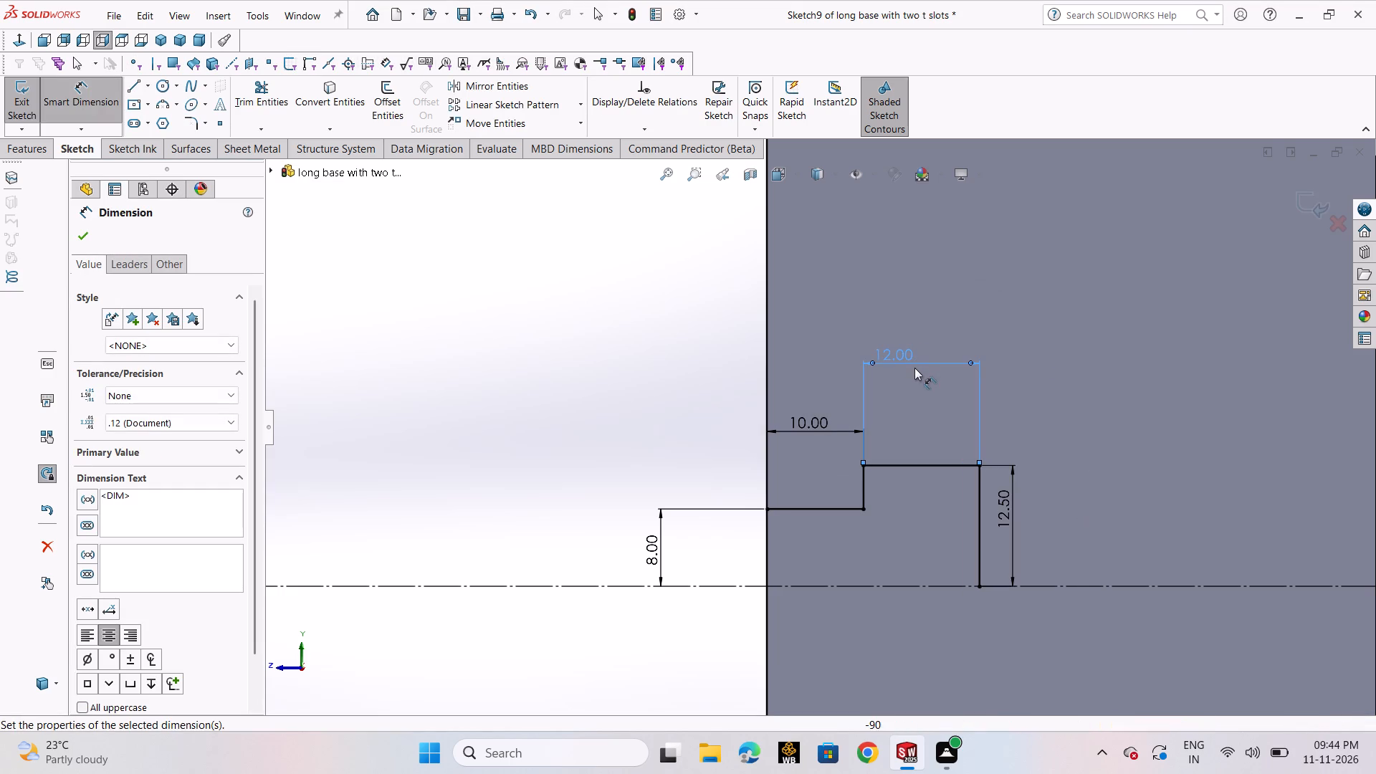
left_click(78, 232)
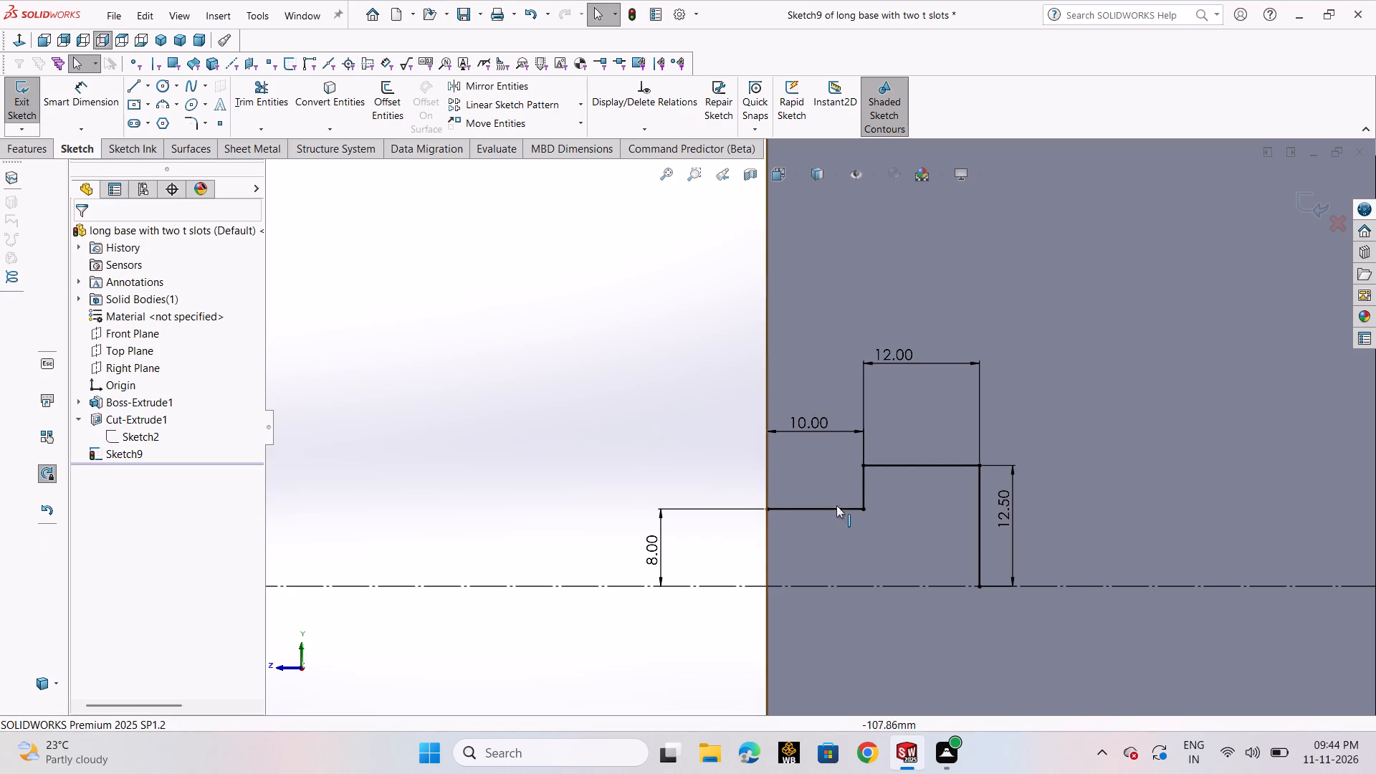
Mirror the four half T-slot lines about the horizontal centerline, keeping the originals.
scroll(981, 477, "up", 5)
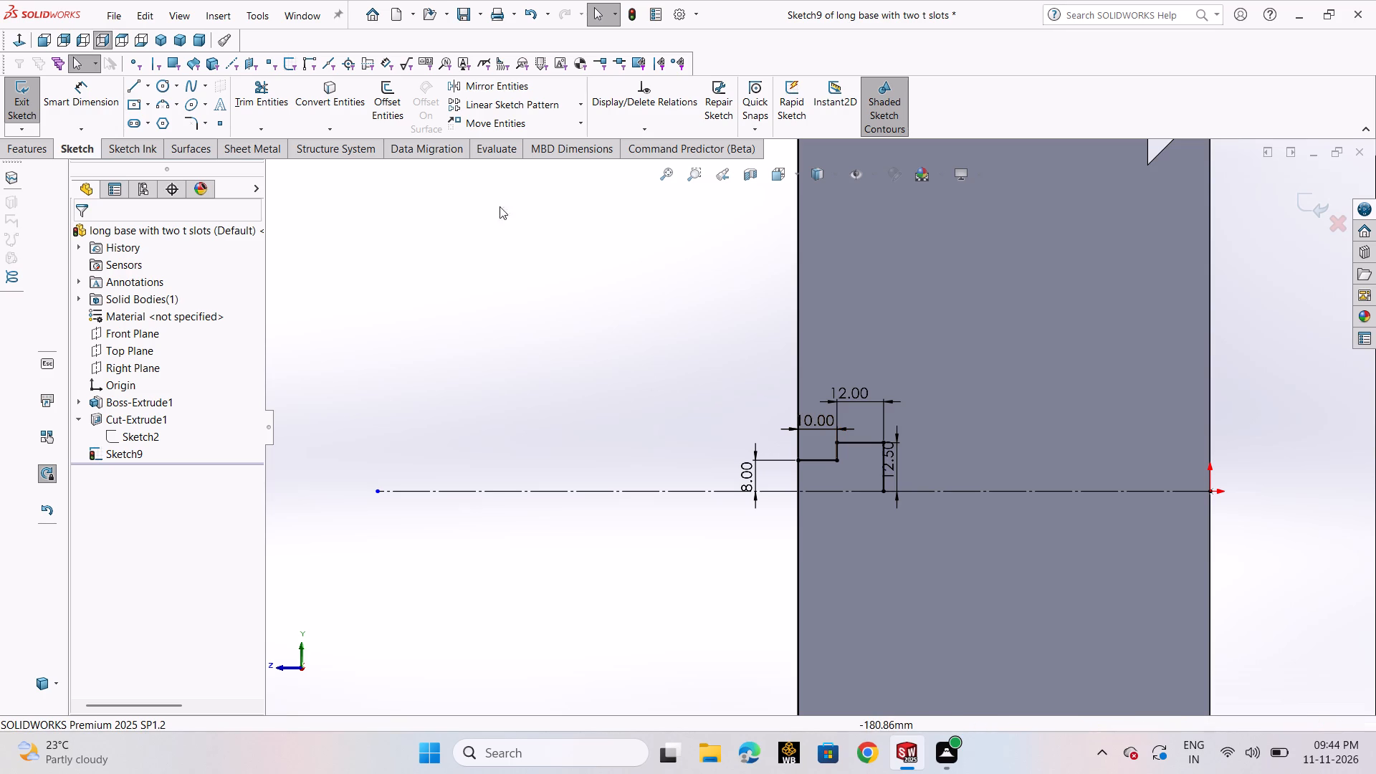
left_click(515, 87)
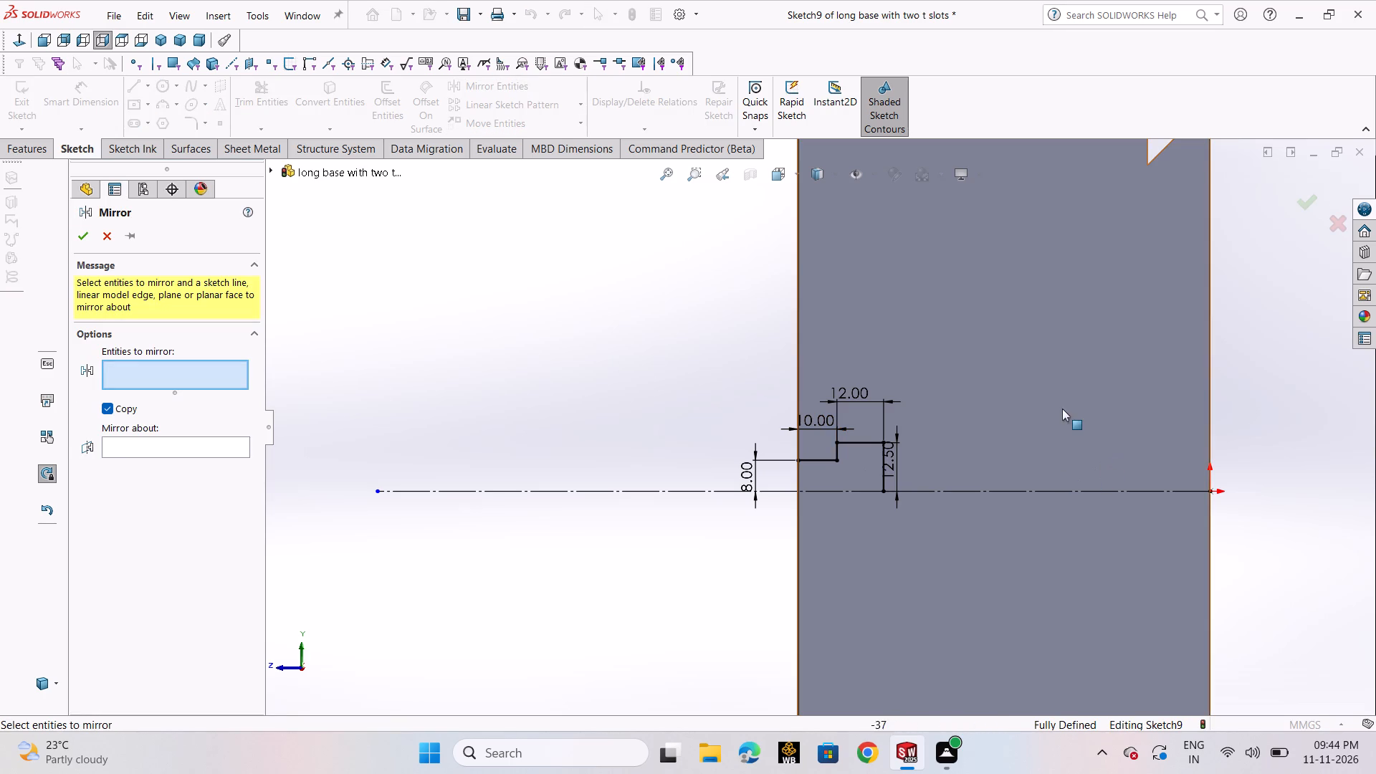
left_click_drag(1061, 408, 813, 470)
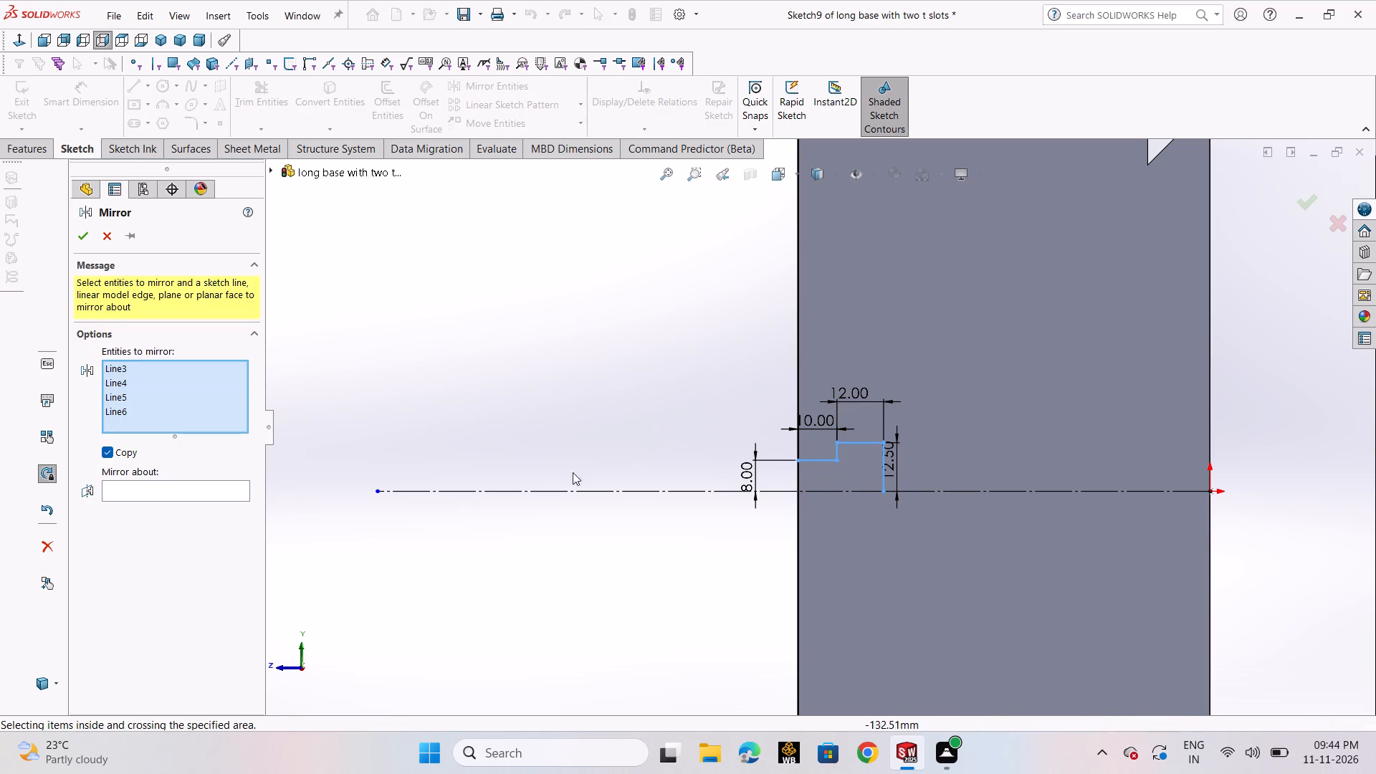
left_click(223, 491)
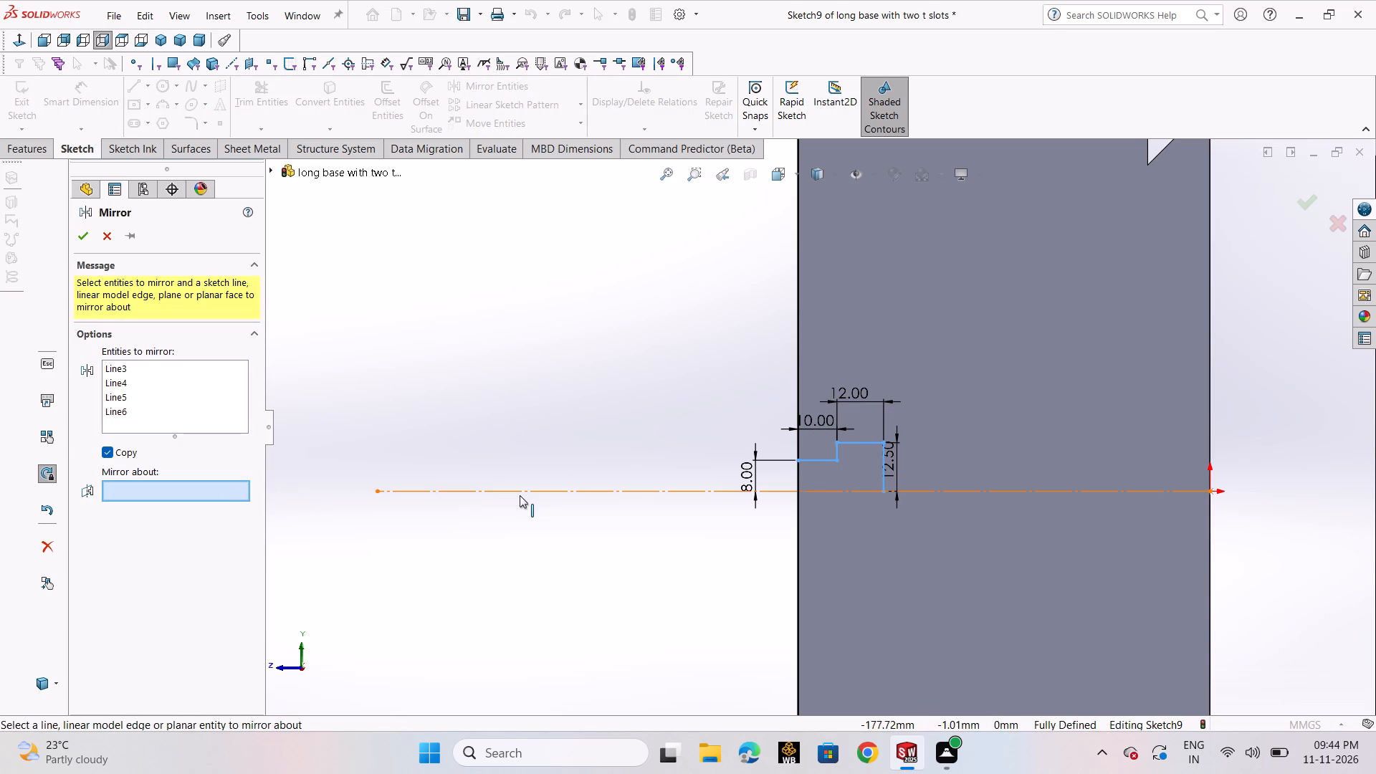
left_click(520, 495)
left_click(75, 231)
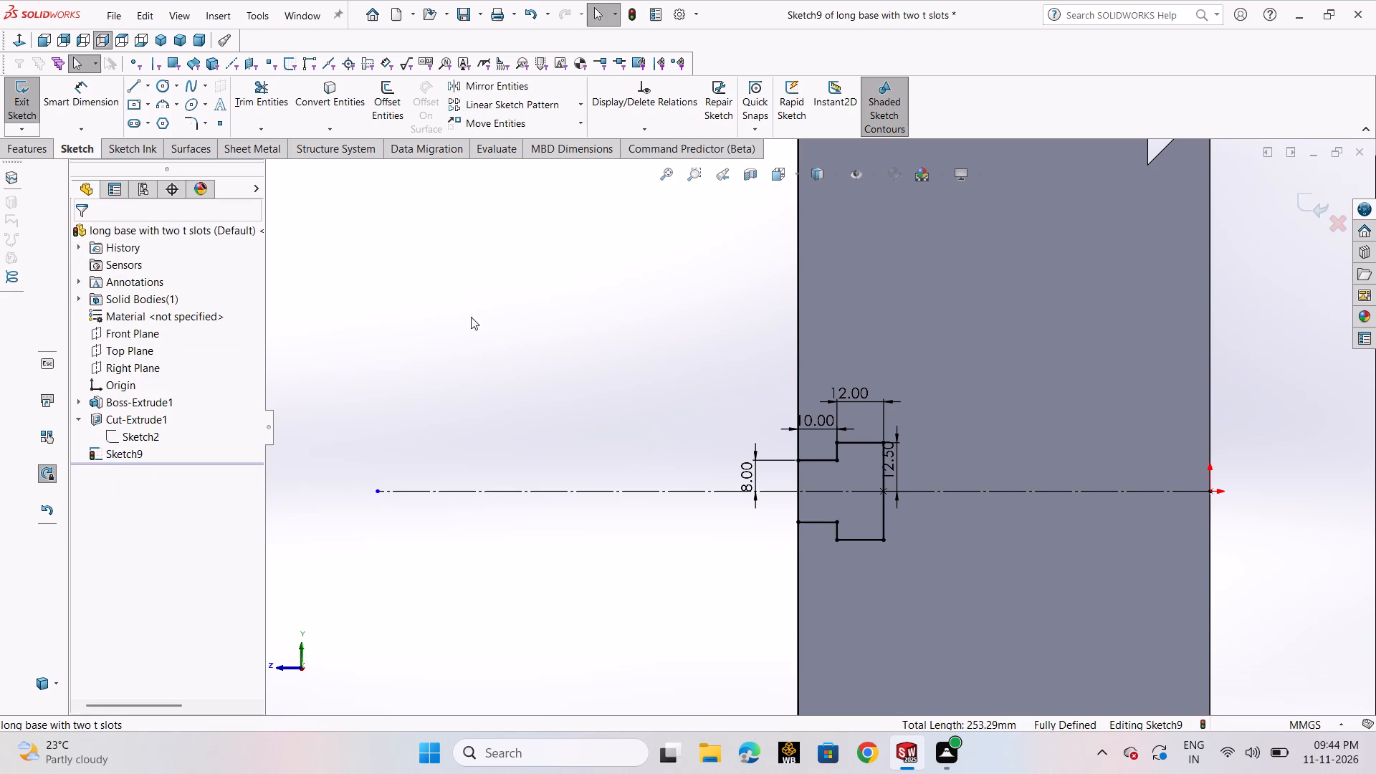
Power-trim the converted block edge above and below the T-slot opening, leaving a closed T profile.
left_click(269, 117)
left_click_drag(670, 298, 974, 286)
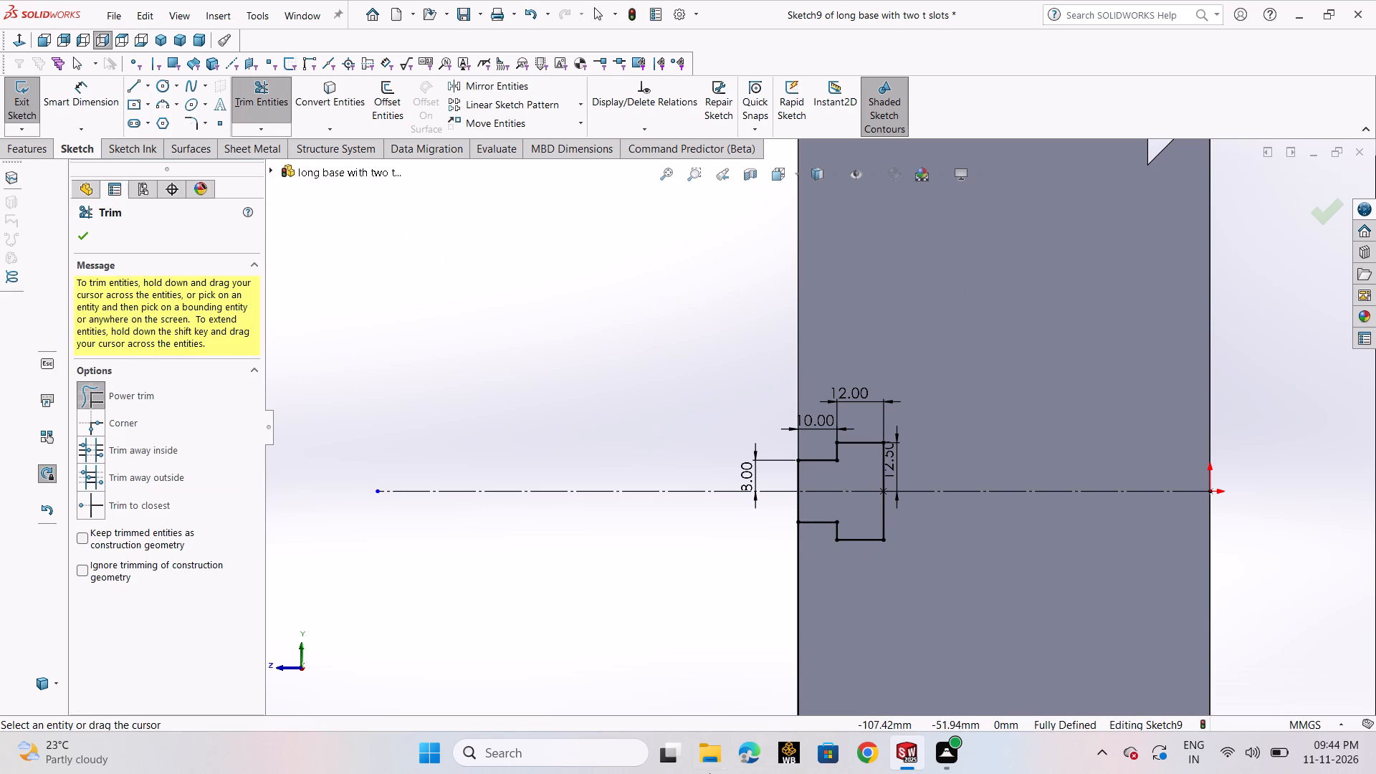
left_click_drag(738, 659, 907, 636)
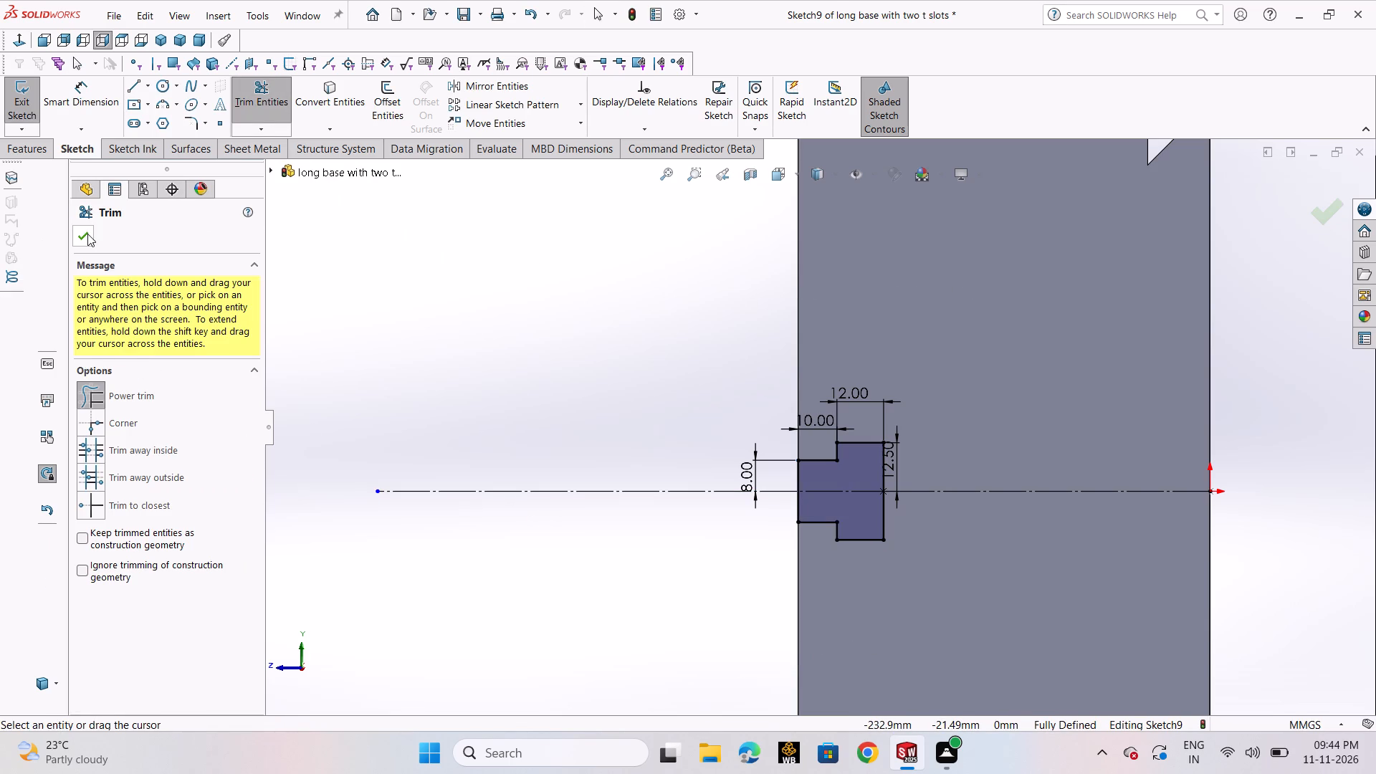
left_click(87, 234)
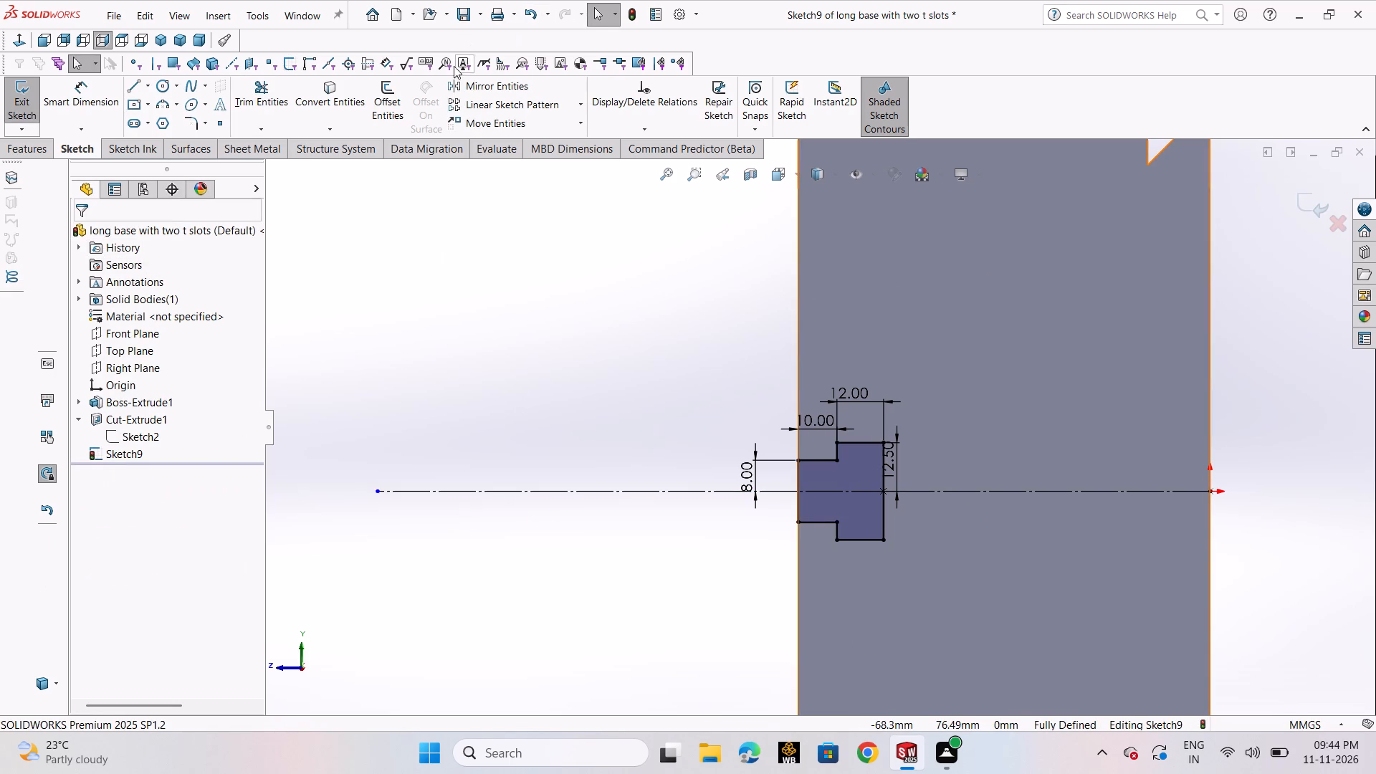
Offset the horizontal centerline 65 mm in both directions with dimensions added.
left_click(372, 105)
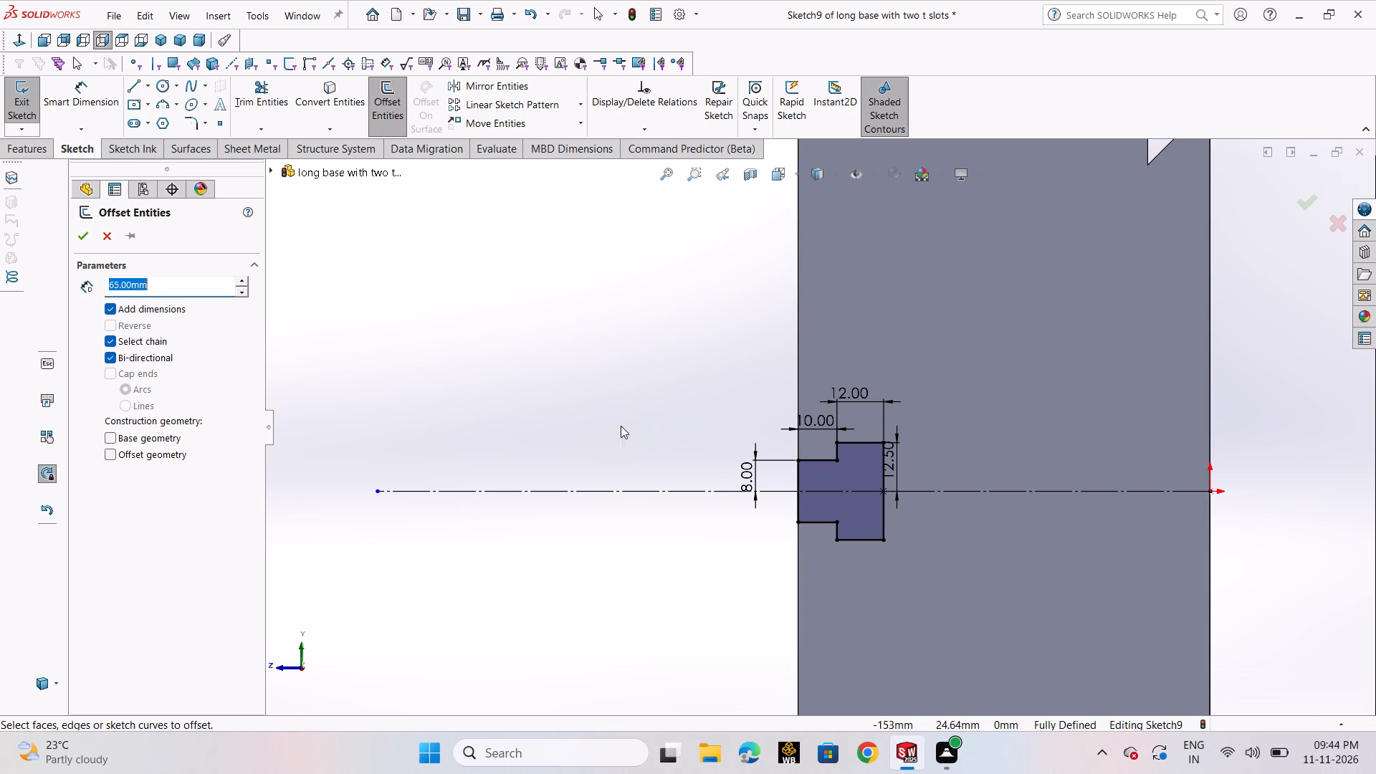
left_click(623, 492)
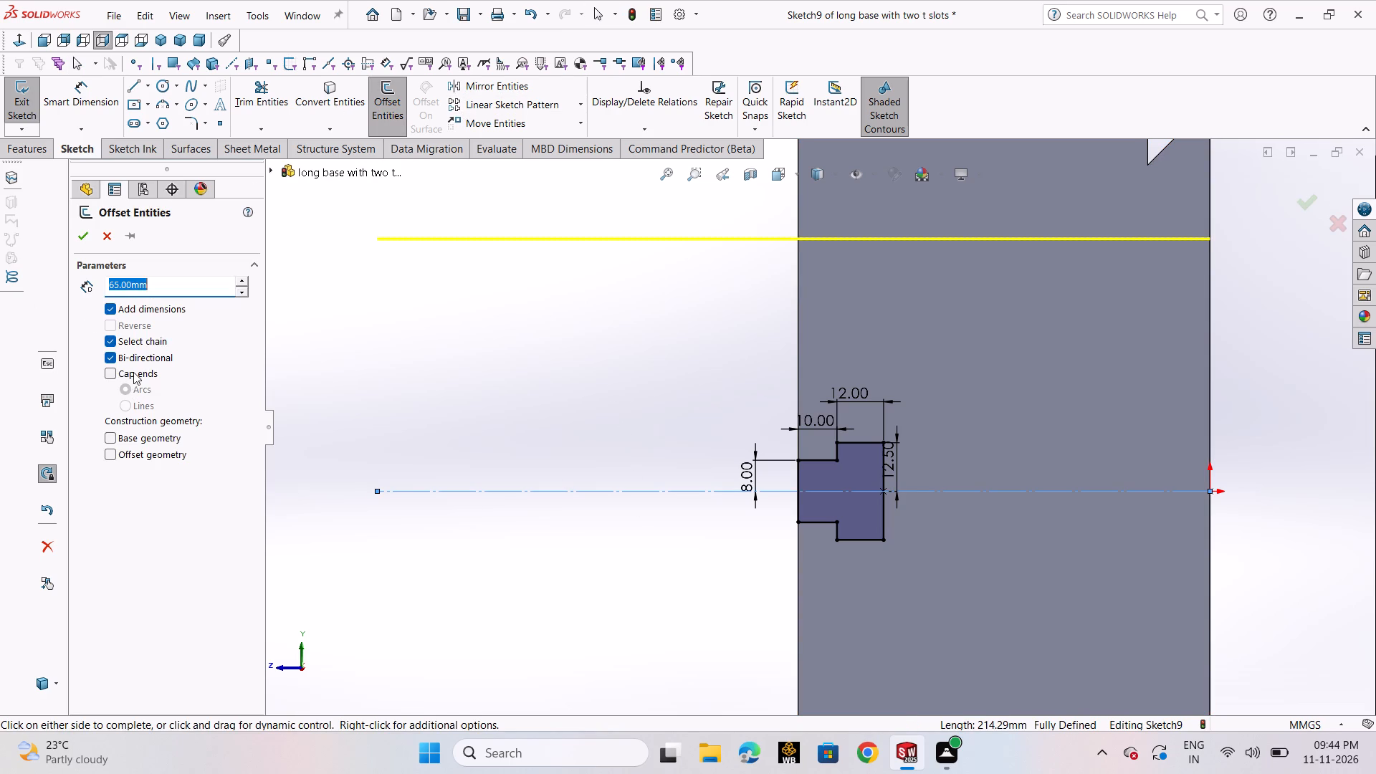
scroll(554, 429, "up", 2)
scroll(559, 426, "down", 1)
scroll(561, 425, "up", 1)
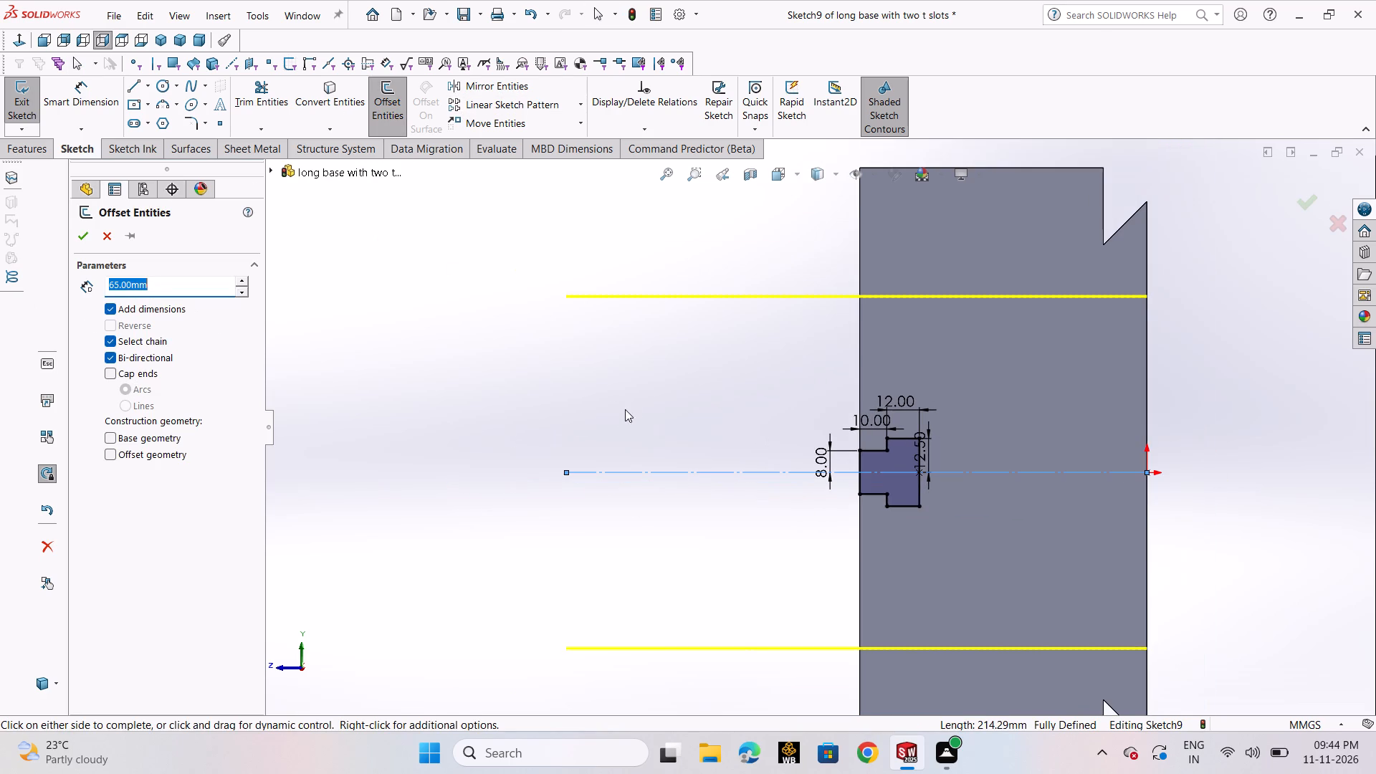
left_click(76, 247)
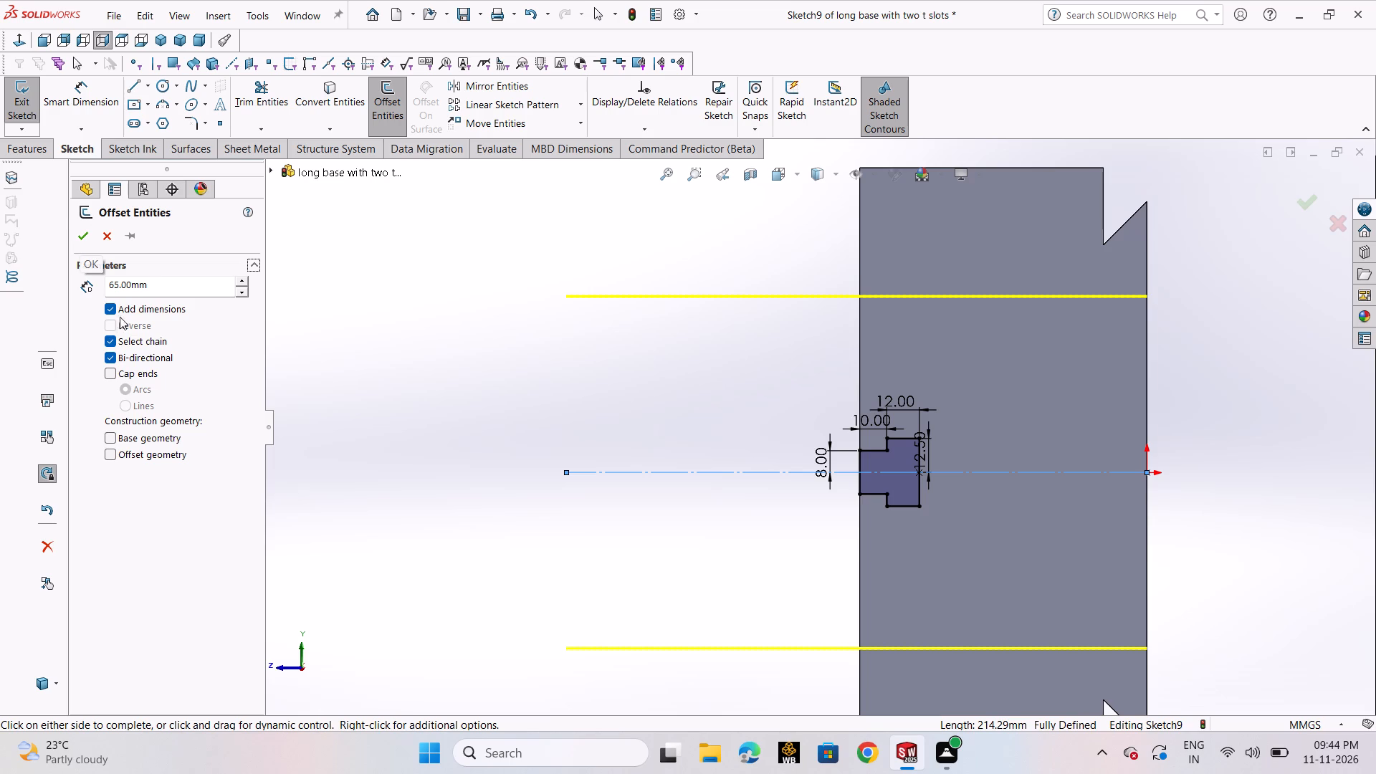
left_click(89, 242)
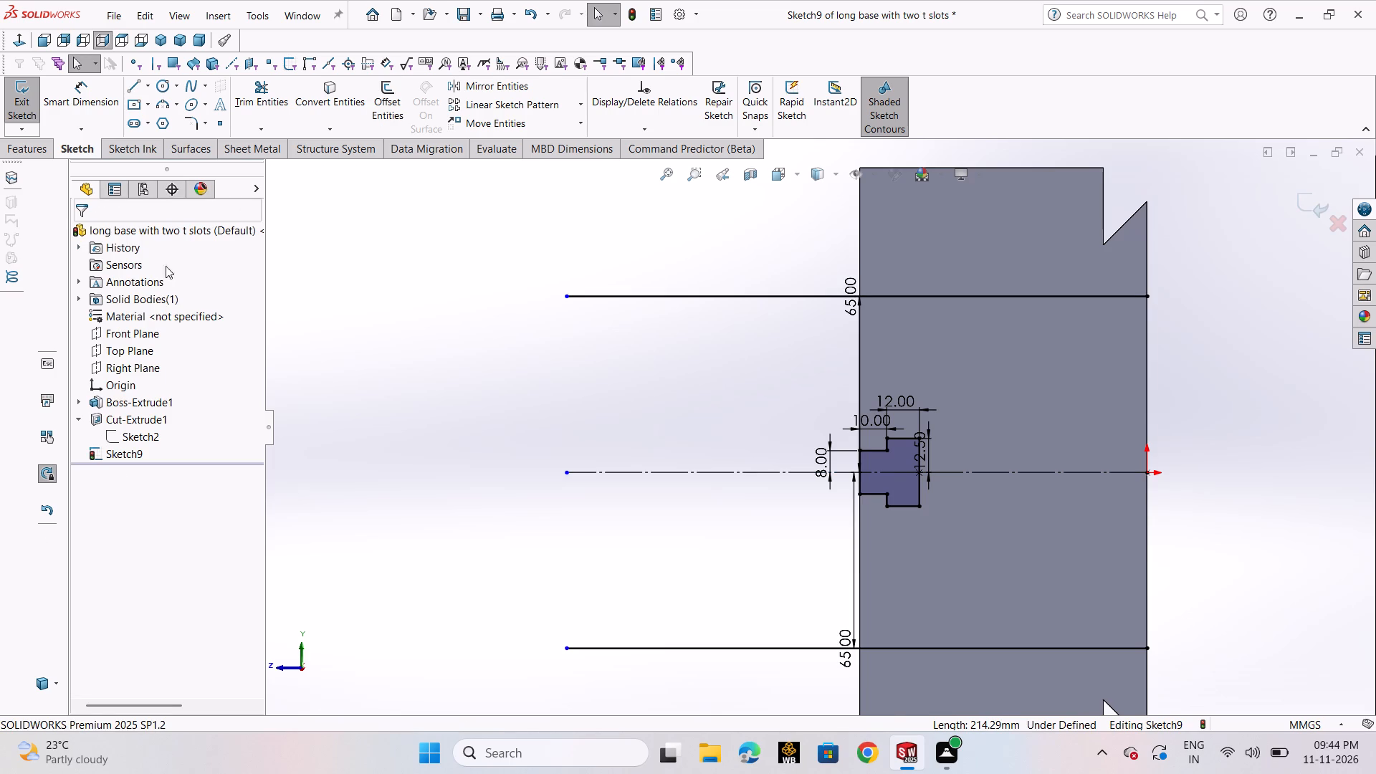
Copy the closed T-slot profile from its opening midpoint on the centerline to where the upper offset line meets the block edge.
left_click(313, 317)
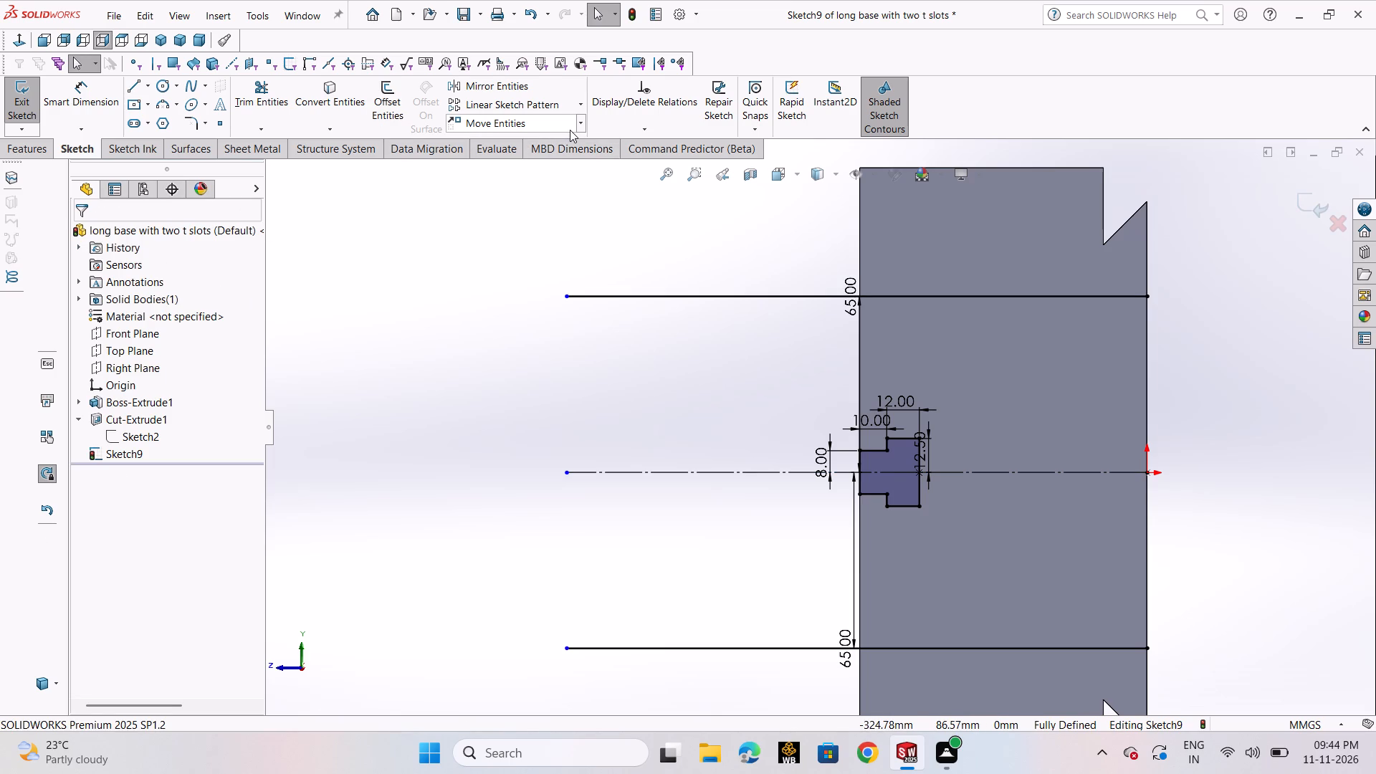
left_click(580, 131)
left_click(556, 168)
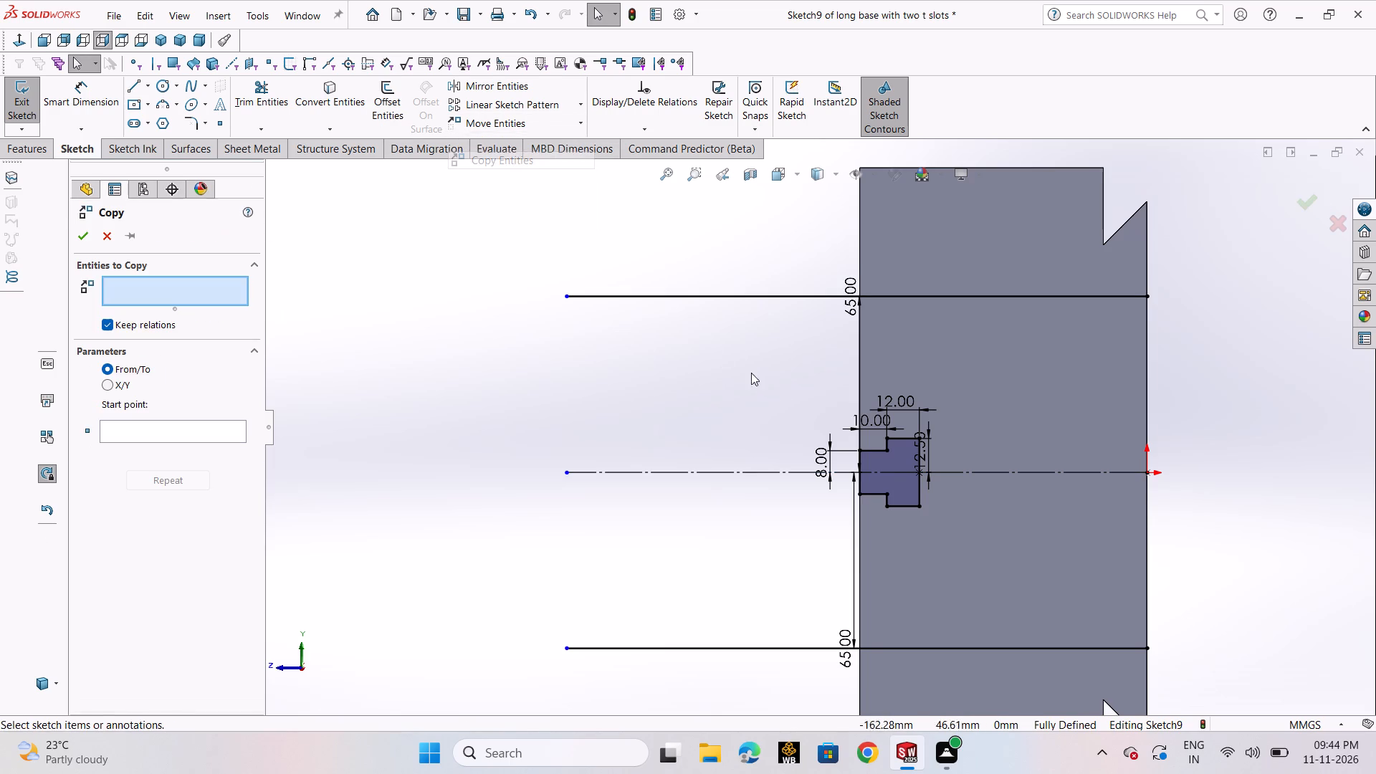
left_click(886, 459)
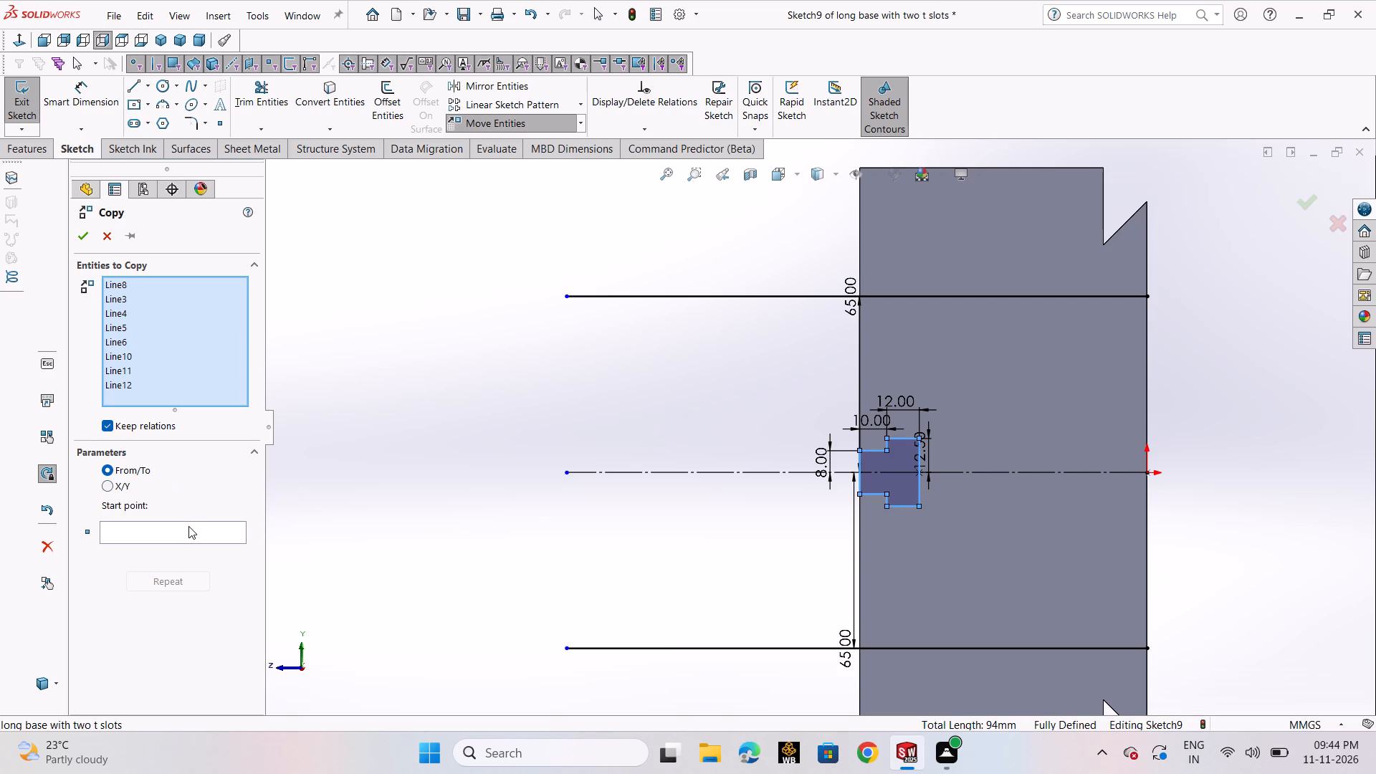
left_click(190, 540)
left_click(209, 534)
scroll(881, 515, "down", 3)
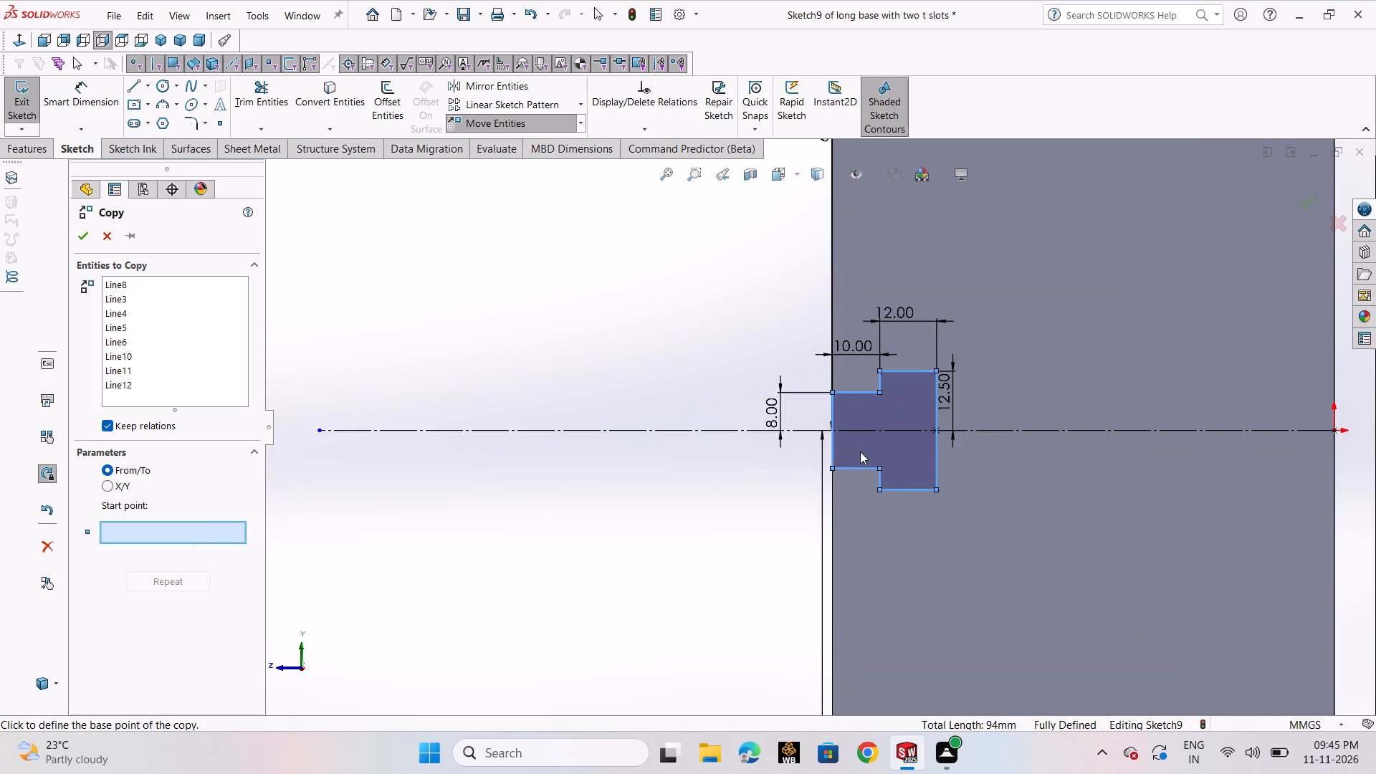
scroll(838, 431, "down", 4)
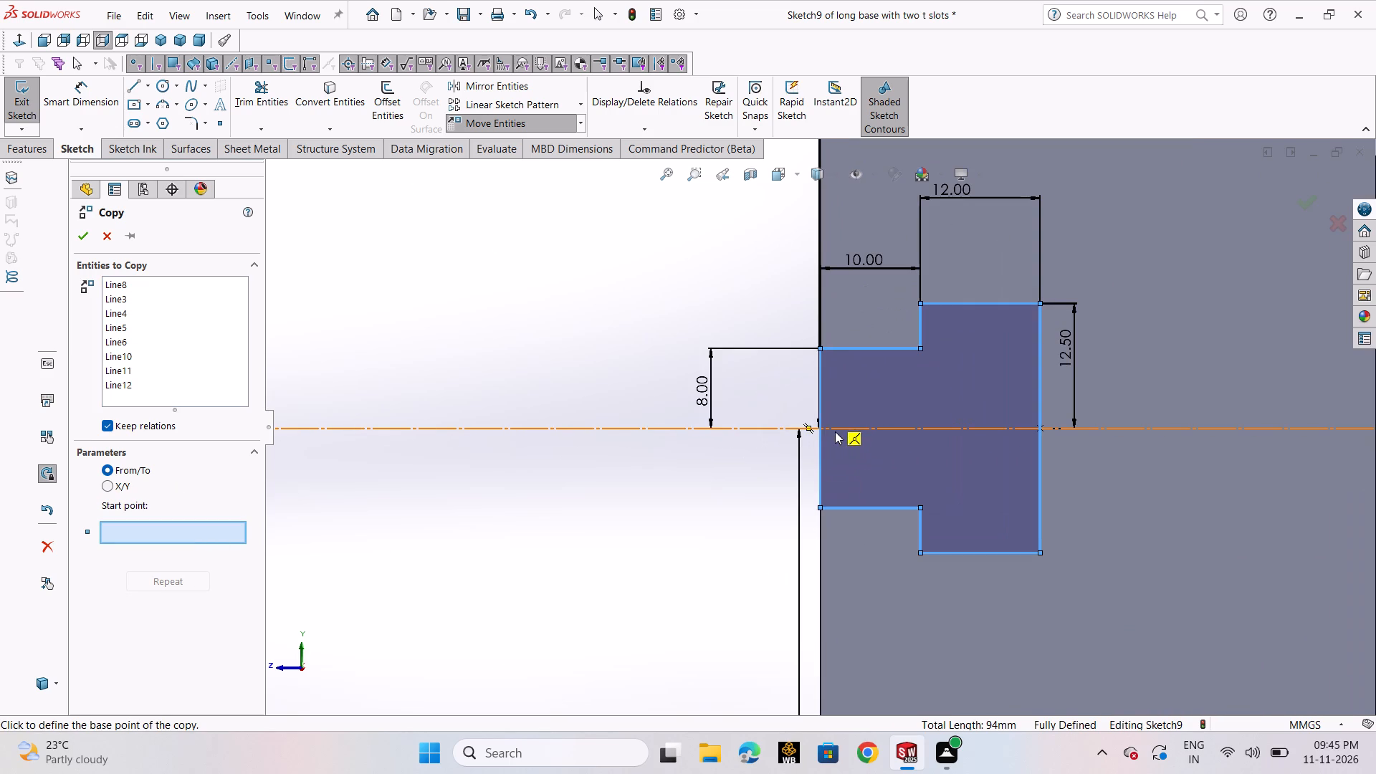
left_click(823, 427)
scroll(823, 343, "up", 3)
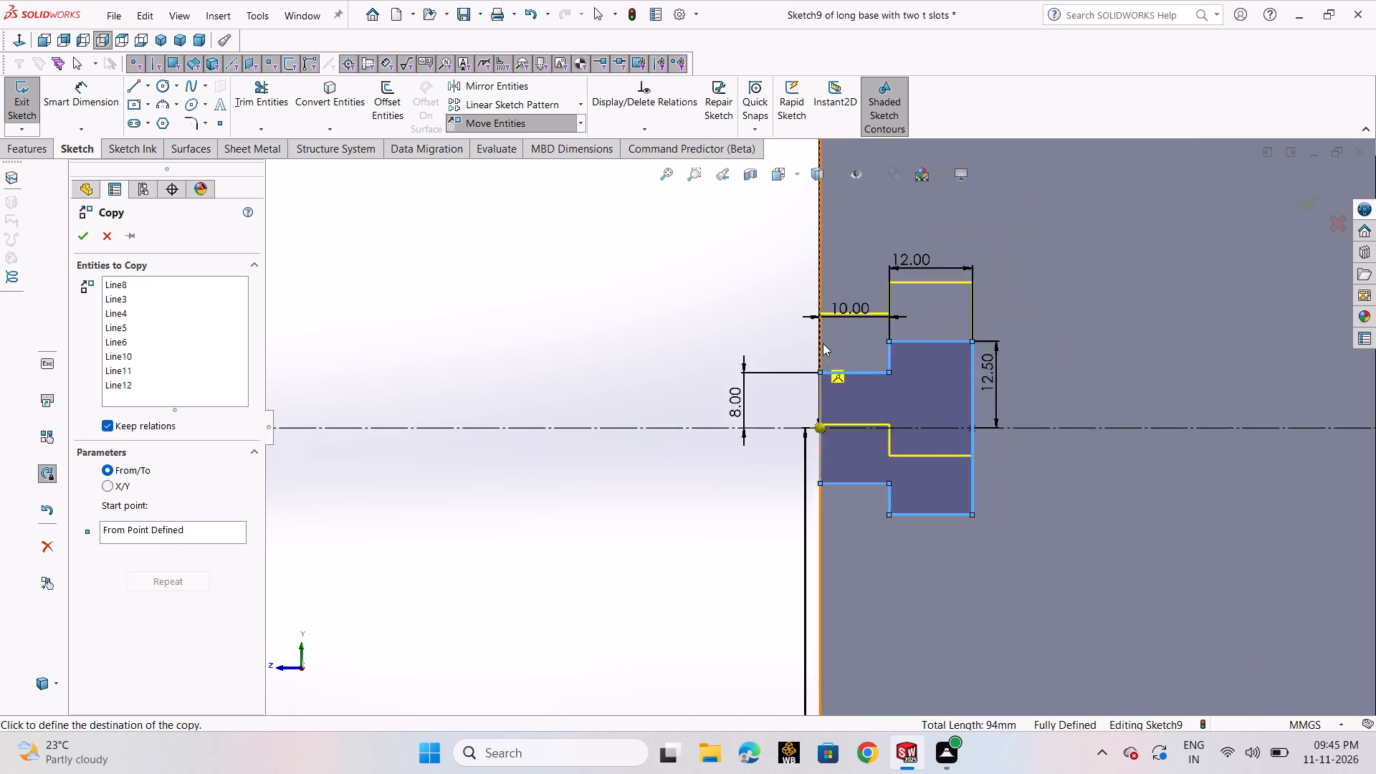
scroll(823, 343, "up", 1)
scroll(821, 285, "up", 3)
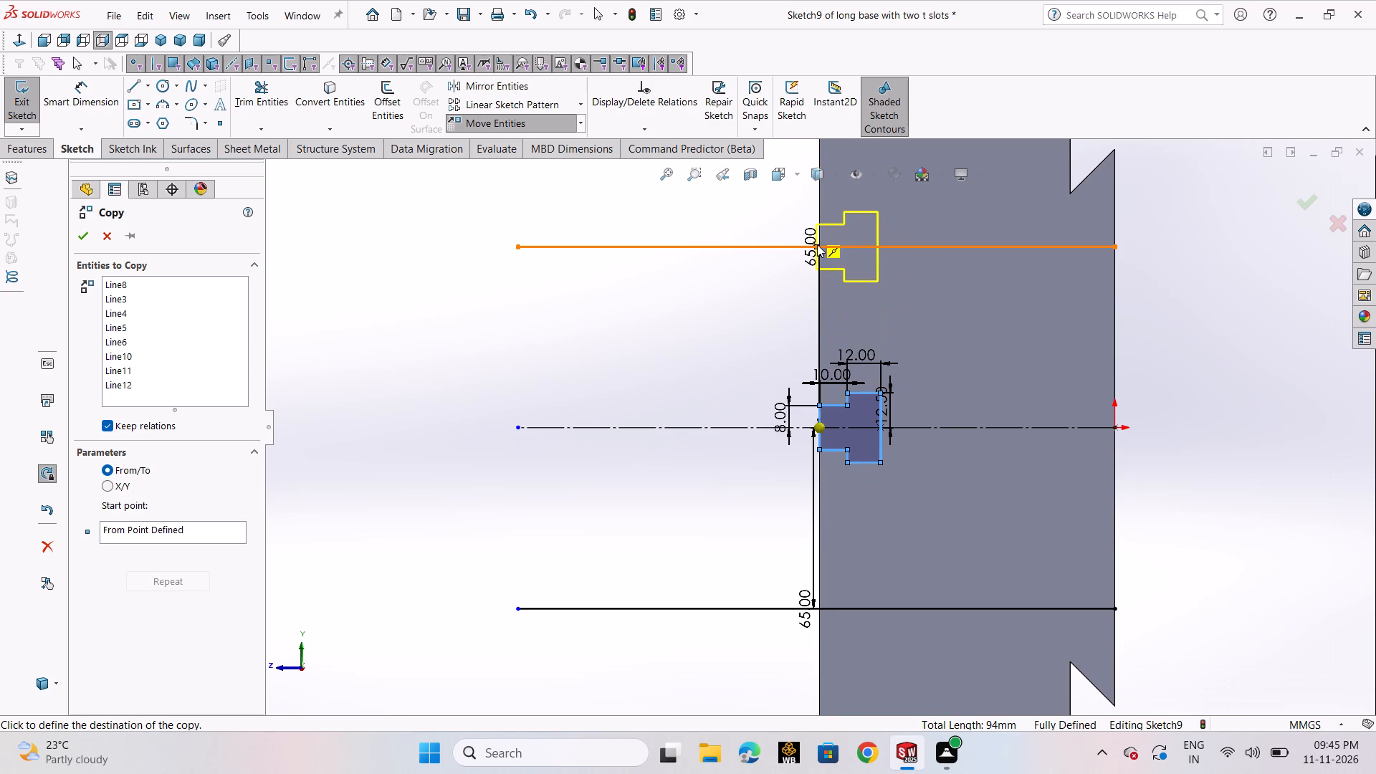
left_click(817, 244)
scroll(817, 250, "down", 6)
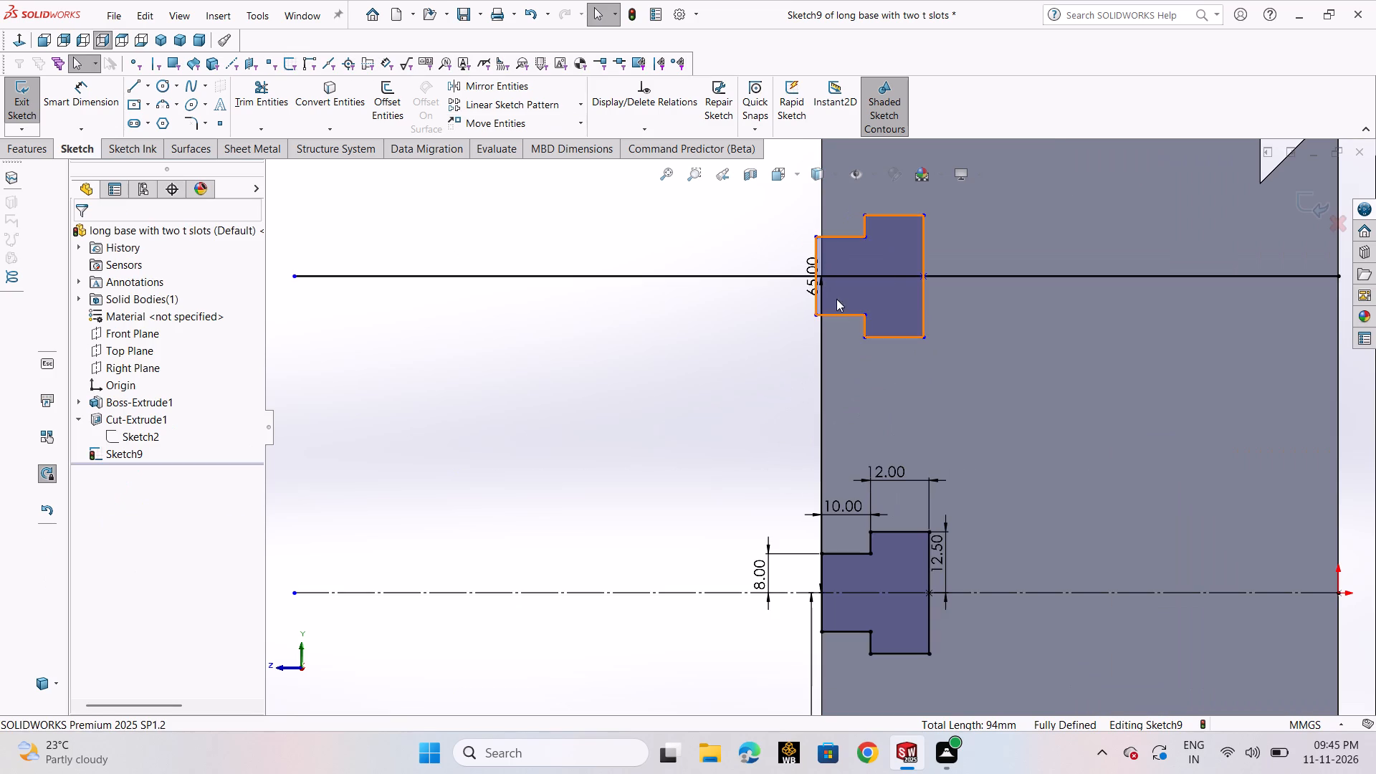
left_click(740, 338)
Add a collinear relation between the opening line of the upper T-slot copy and that of the central T-slot.
scroll(796, 299, "down", 3)
scroll(610, 196, "up", 2)
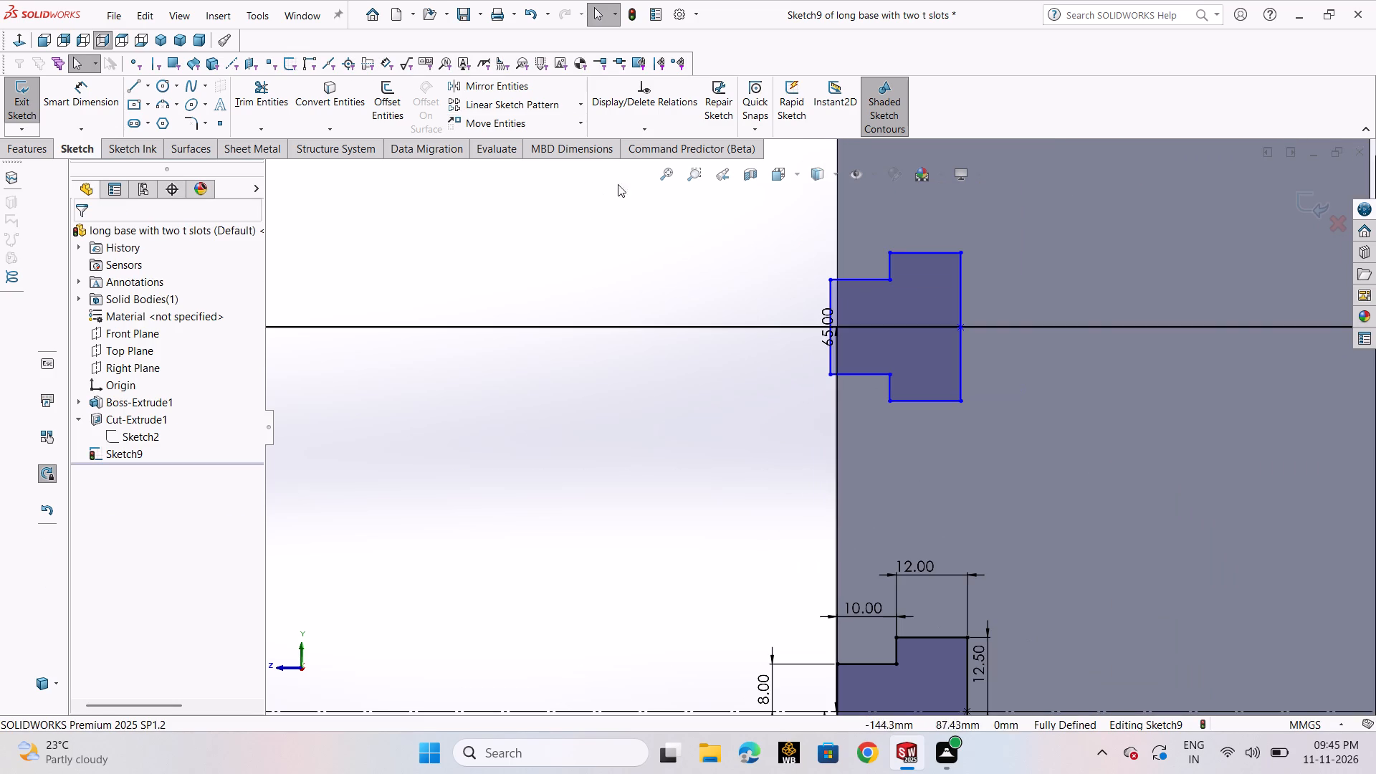
left_click(639, 133)
left_click(654, 171)
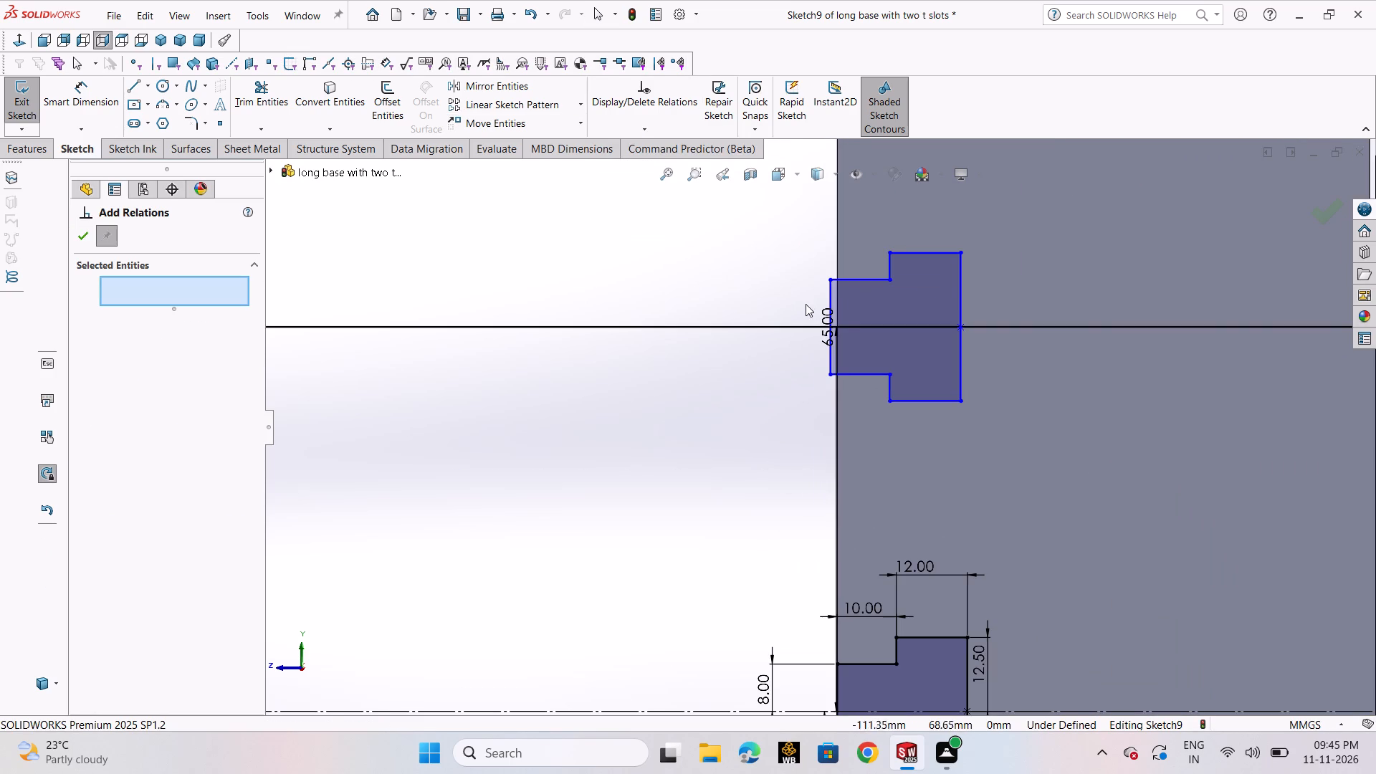
left_click(831, 292)
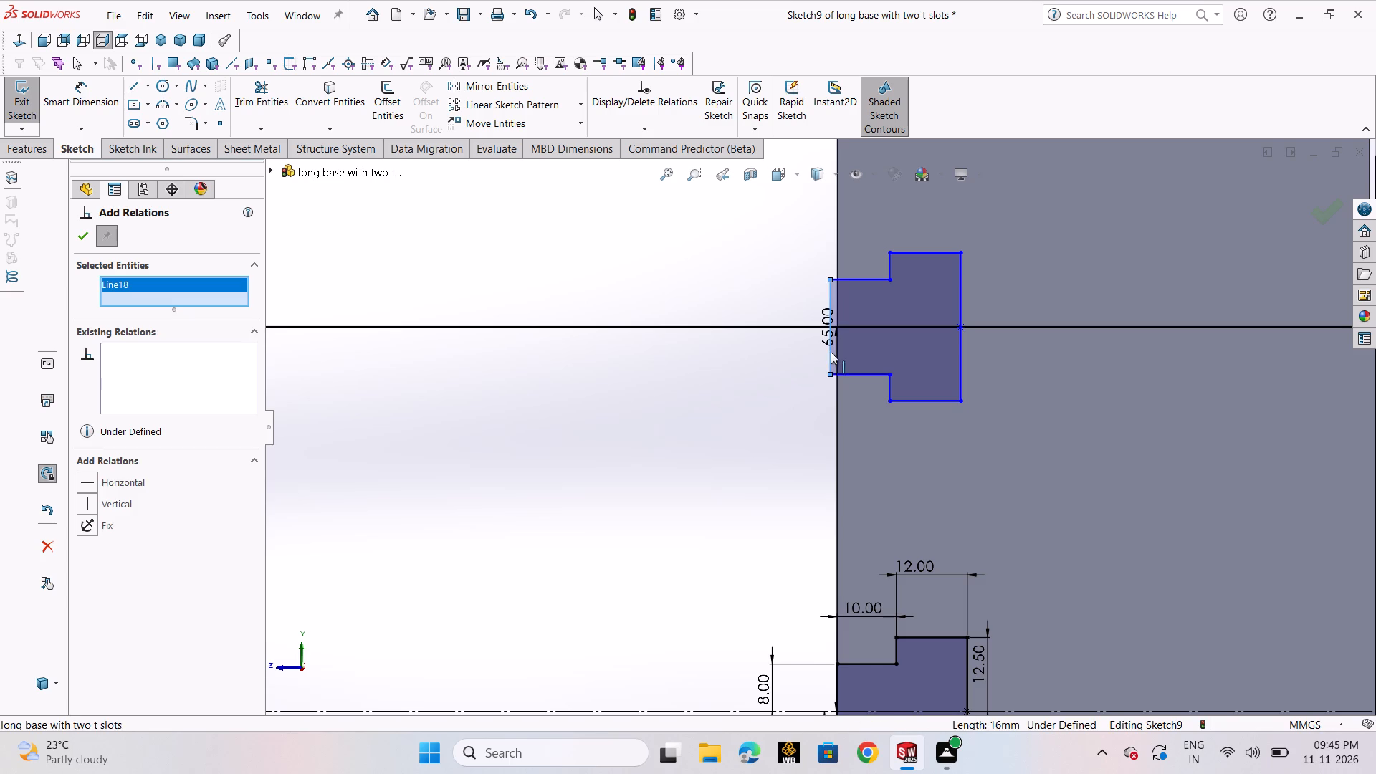
scroll(848, 636, "down", 3)
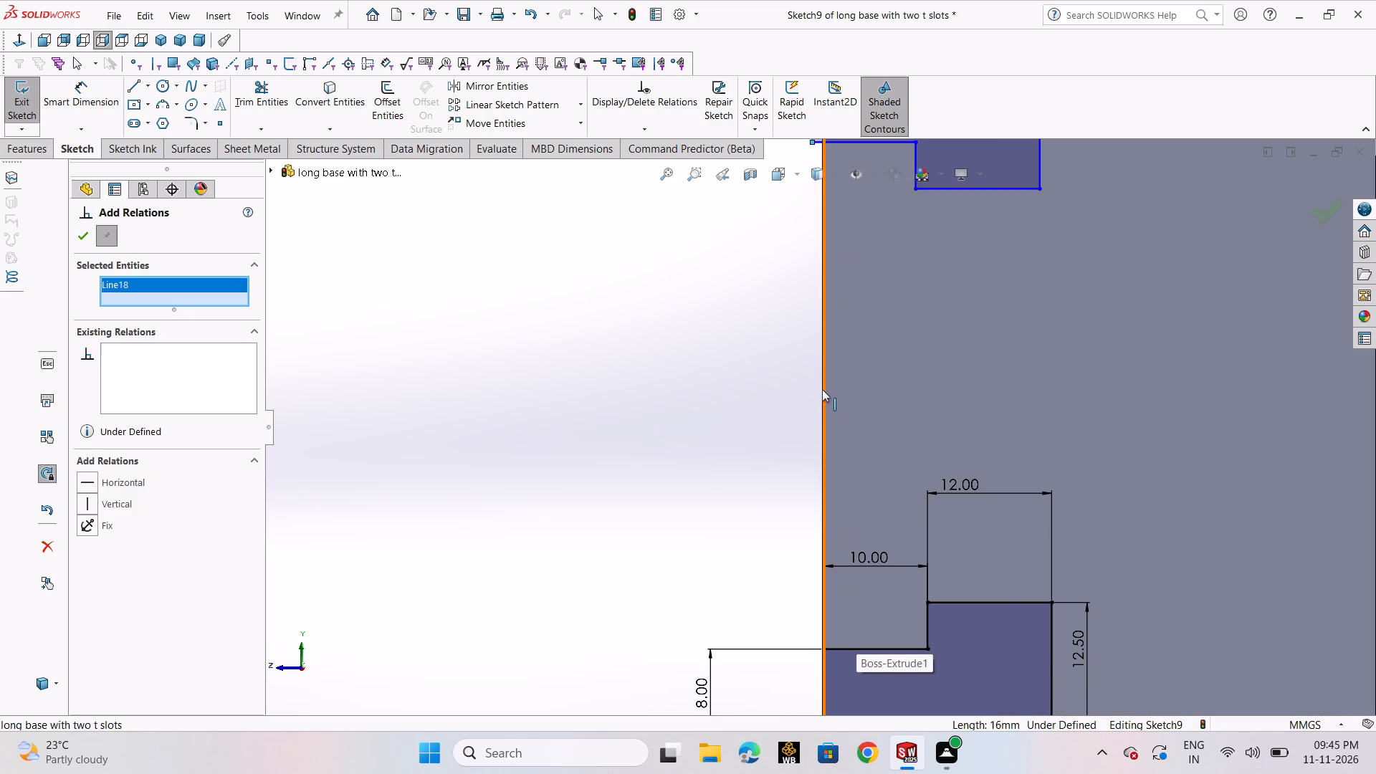
scroll(826, 666, "down", 3)
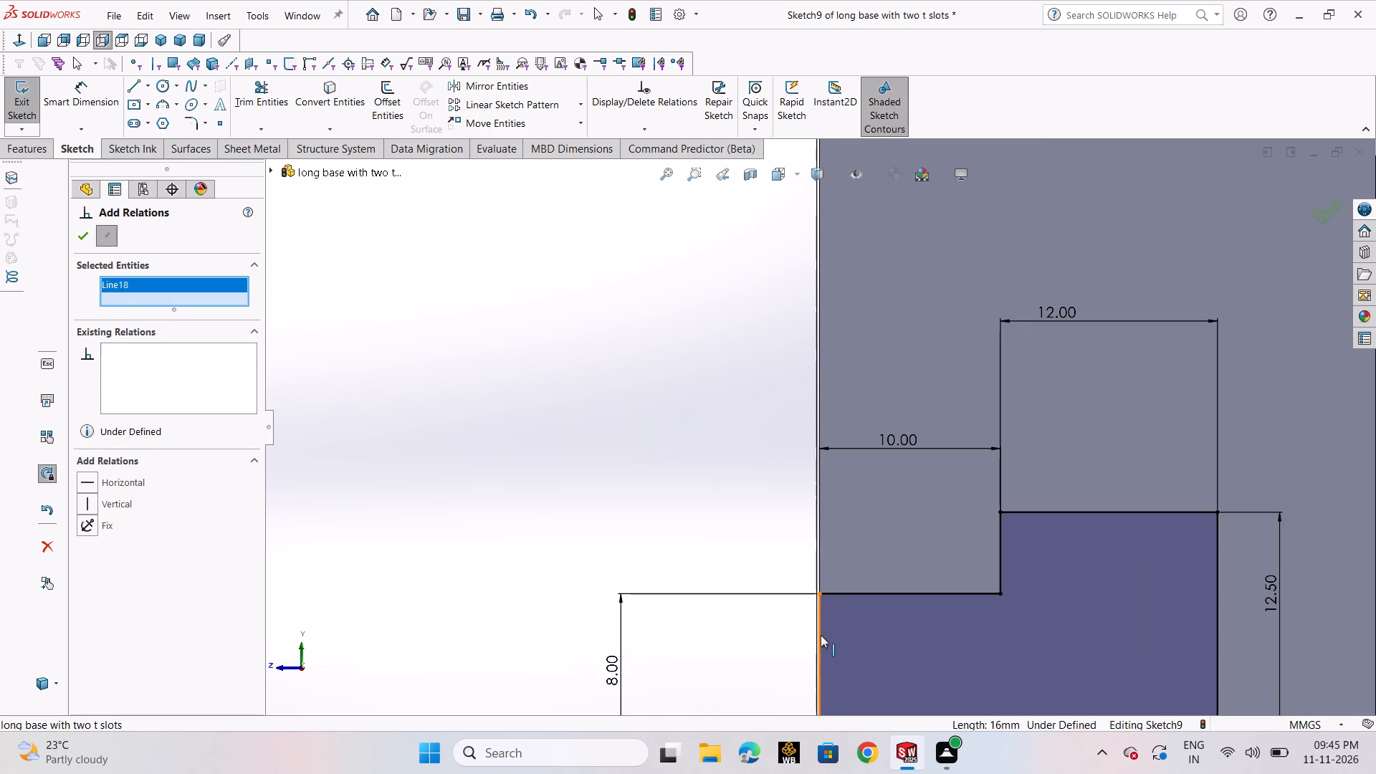
left_click(821, 635)
left_click(135, 545)
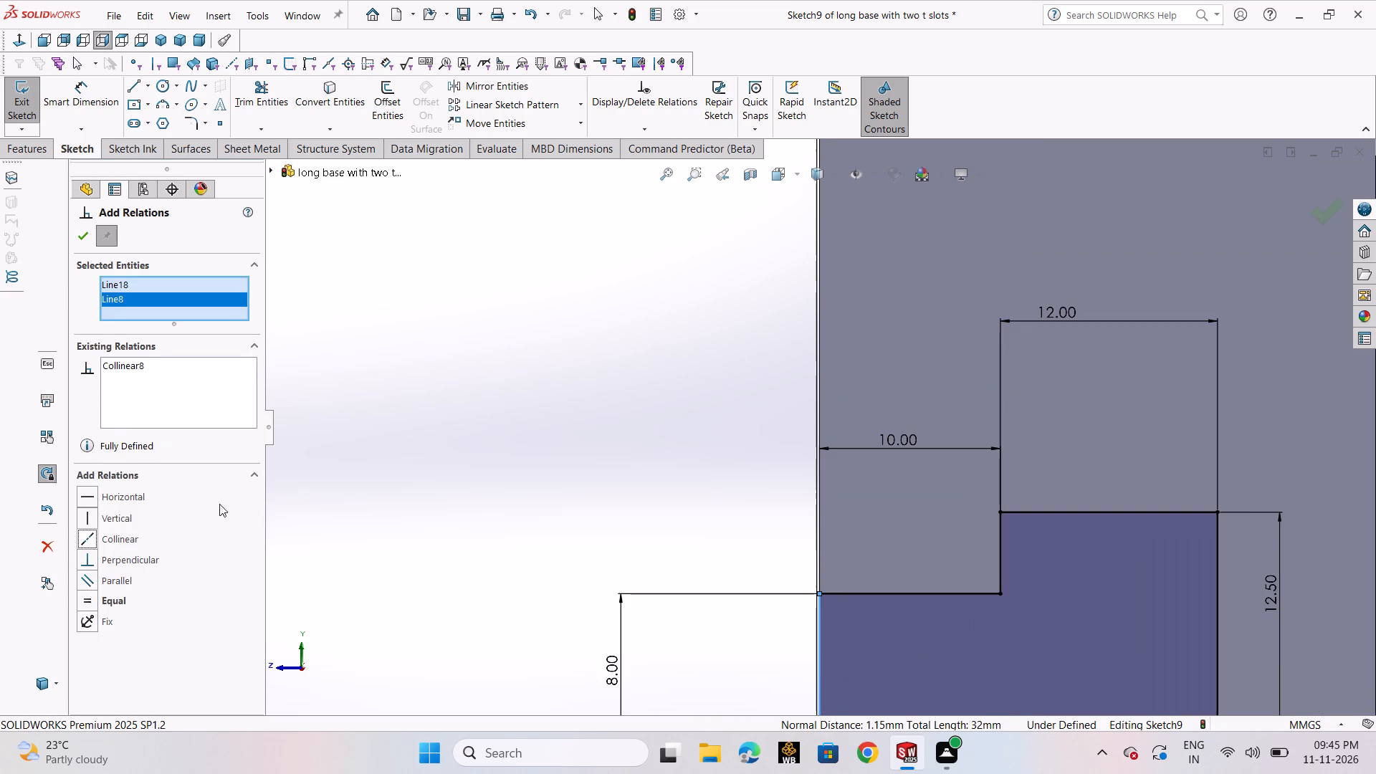
scroll(413, 461, "up", 3)
scroll(601, 446, "up", 4)
scroll(786, 406, "up", 2)
scroll(836, 365, "down", 3)
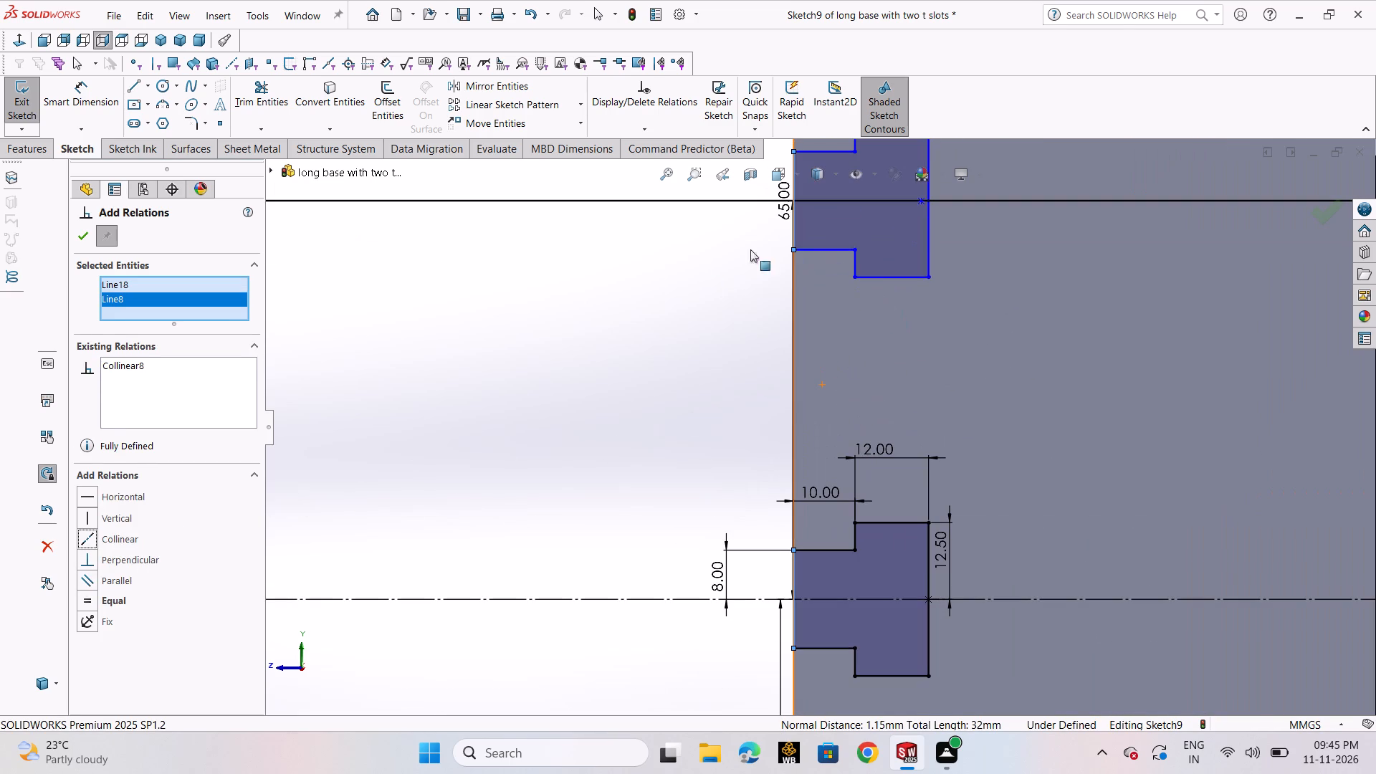
left_click(87, 242)
left_click(588, 389)
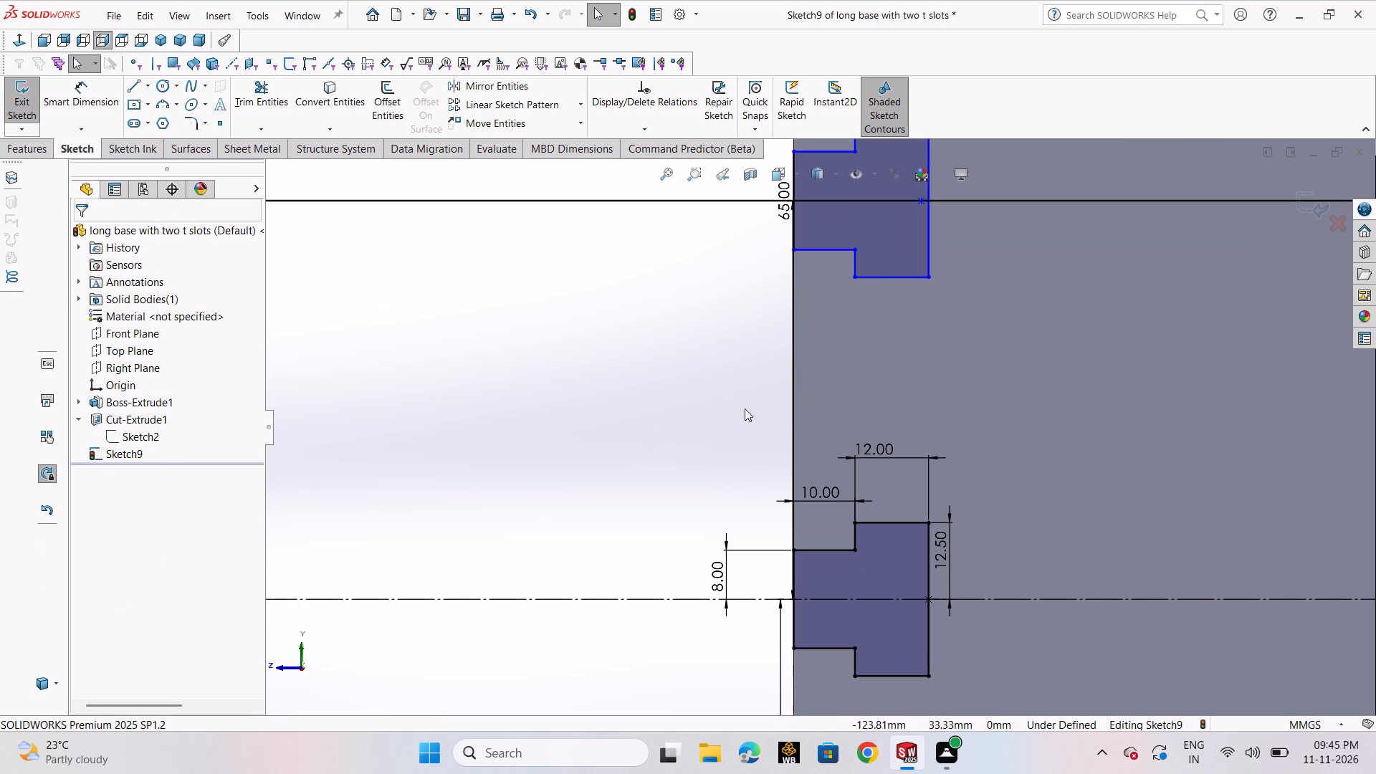
Dimension the upper T-slot copy with a 10 mm neck line, a 12 mm head line and a 25 mm head height.
scroll(819, 416, "up", 7)
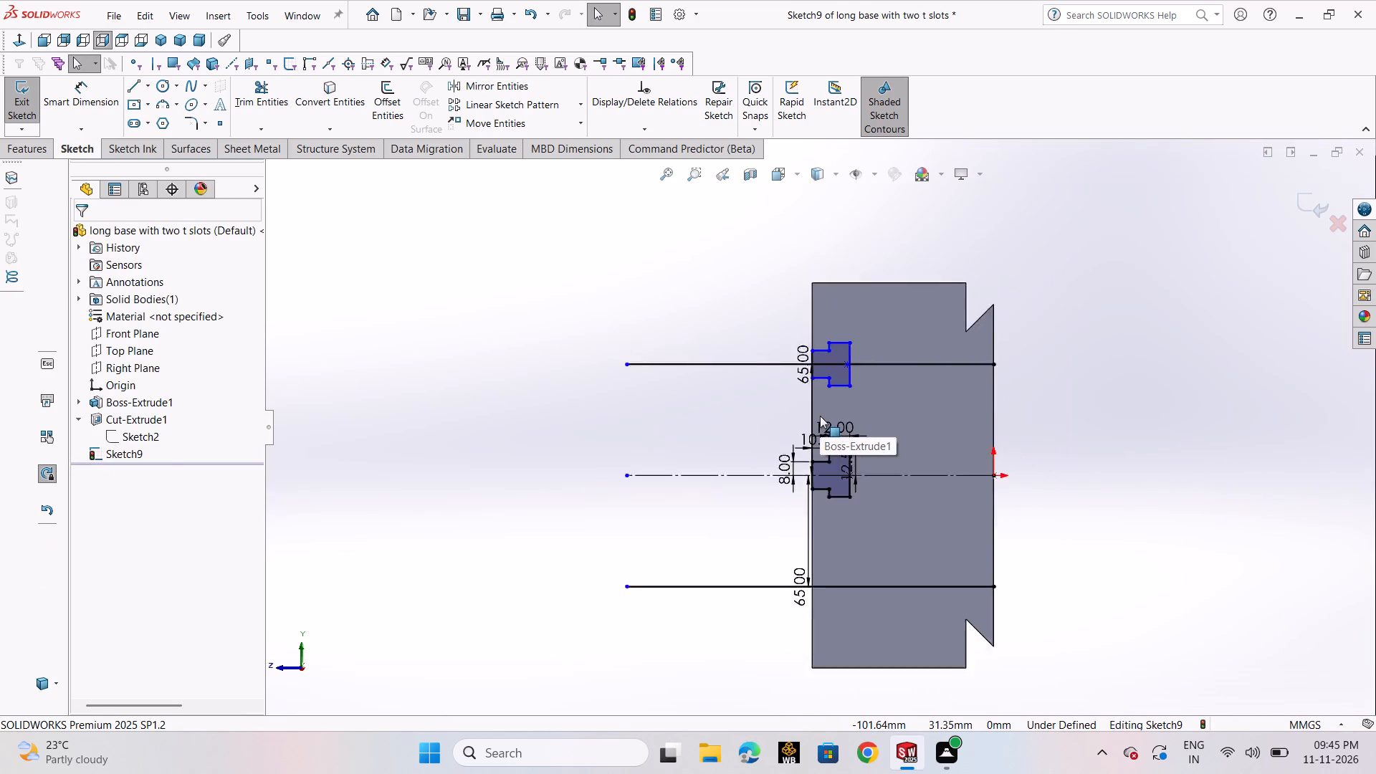
scroll(820, 416, "up", 1)
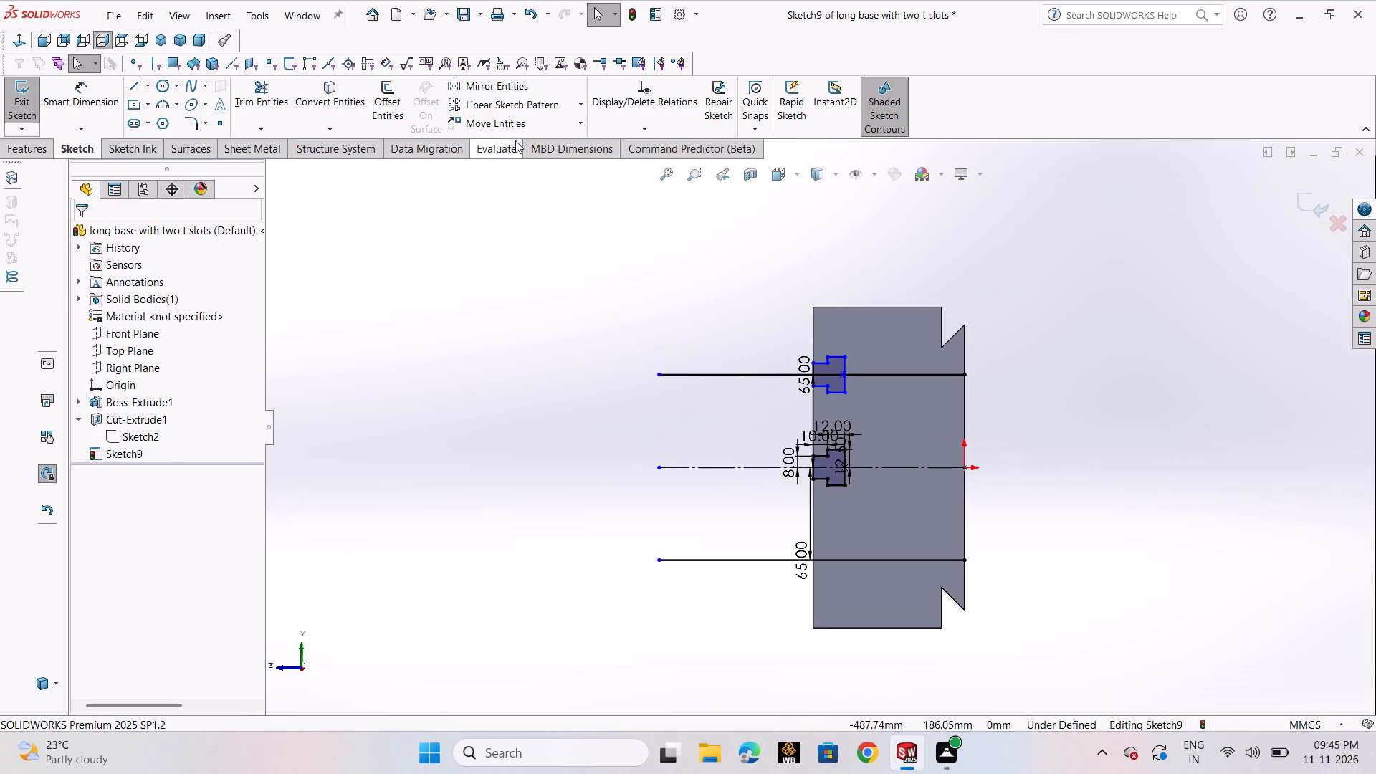
scroll(948, 406, "down", 3)
scroll(747, 319, "down", 2)
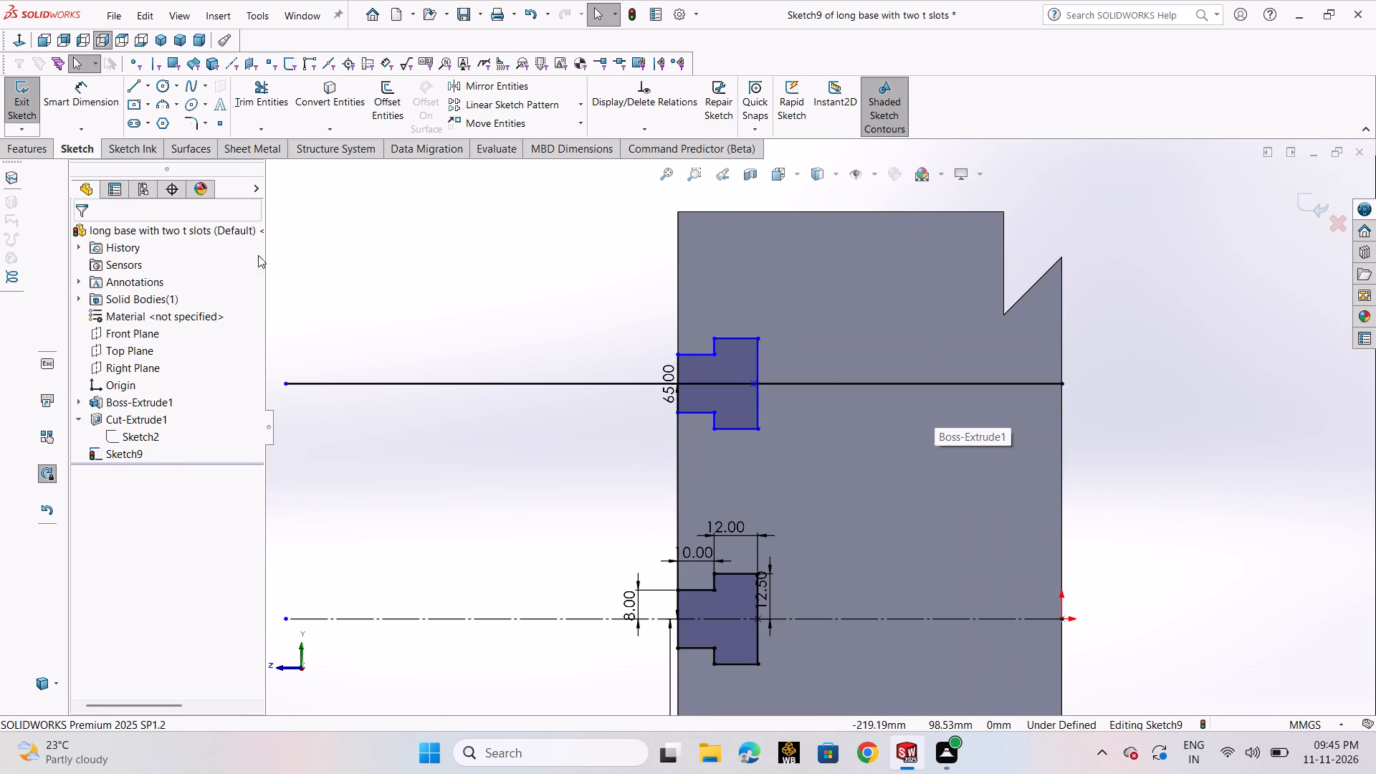
left_click(65, 96)
left_click(684, 357)
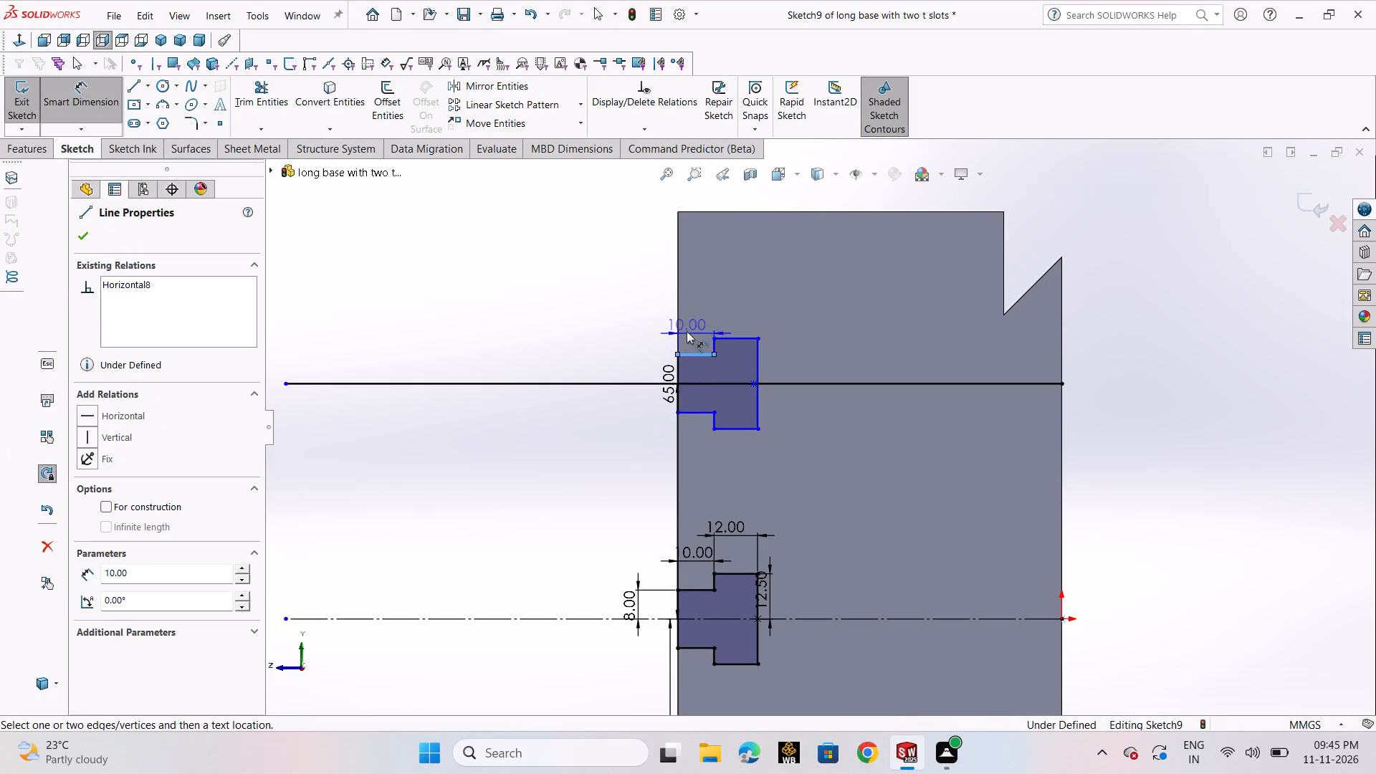
left_click(687, 330)
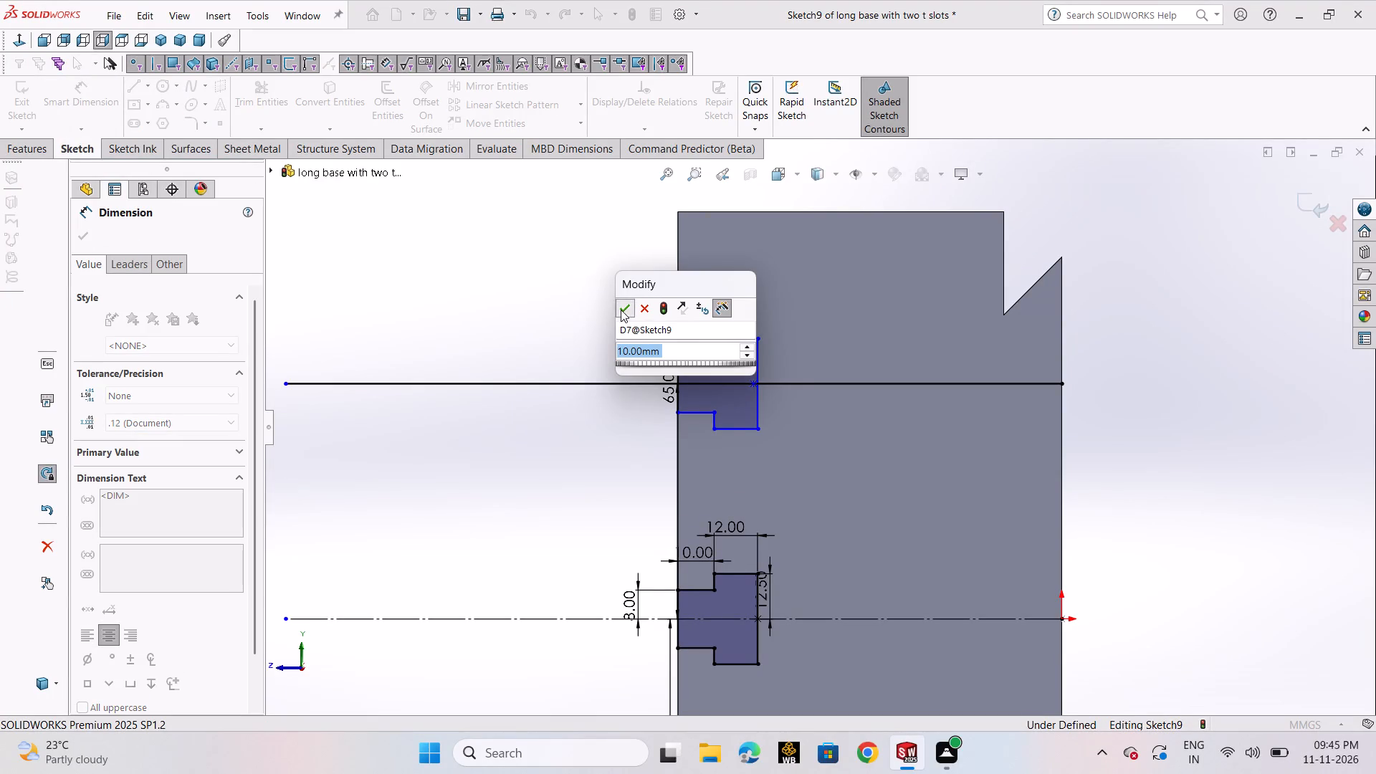
left_click(621, 310)
left_click(742, 335)
left_click(742, 314)
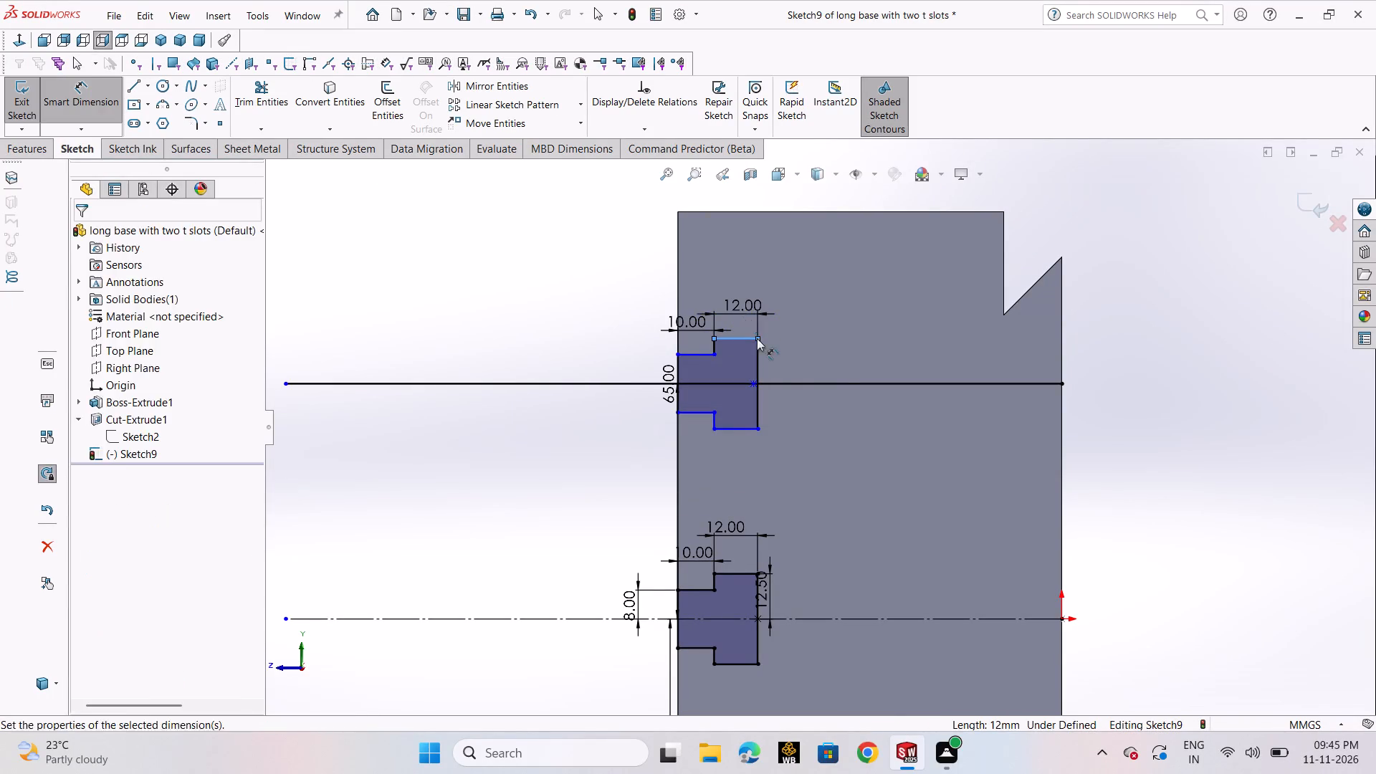
left_click(681, 300)
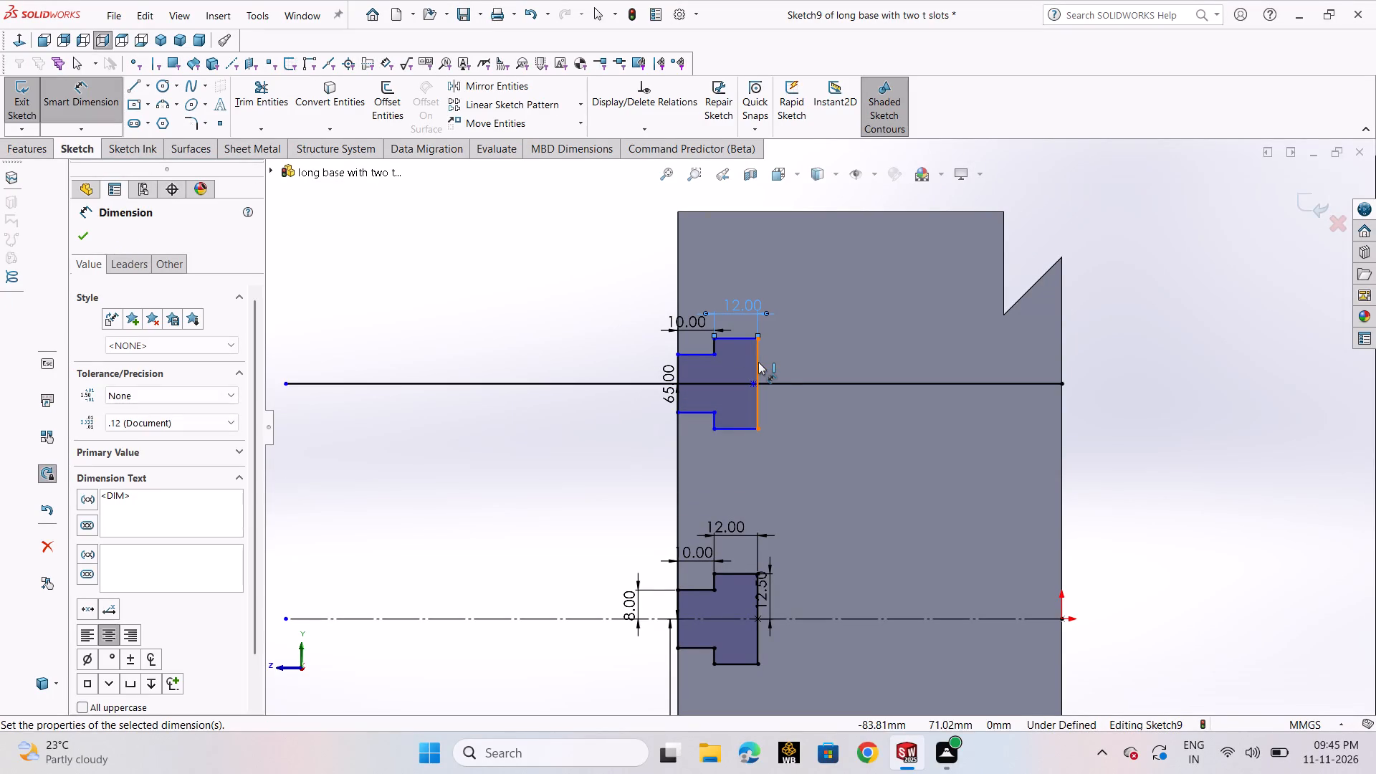
left_click(758, 362)
left_click(780, 365)
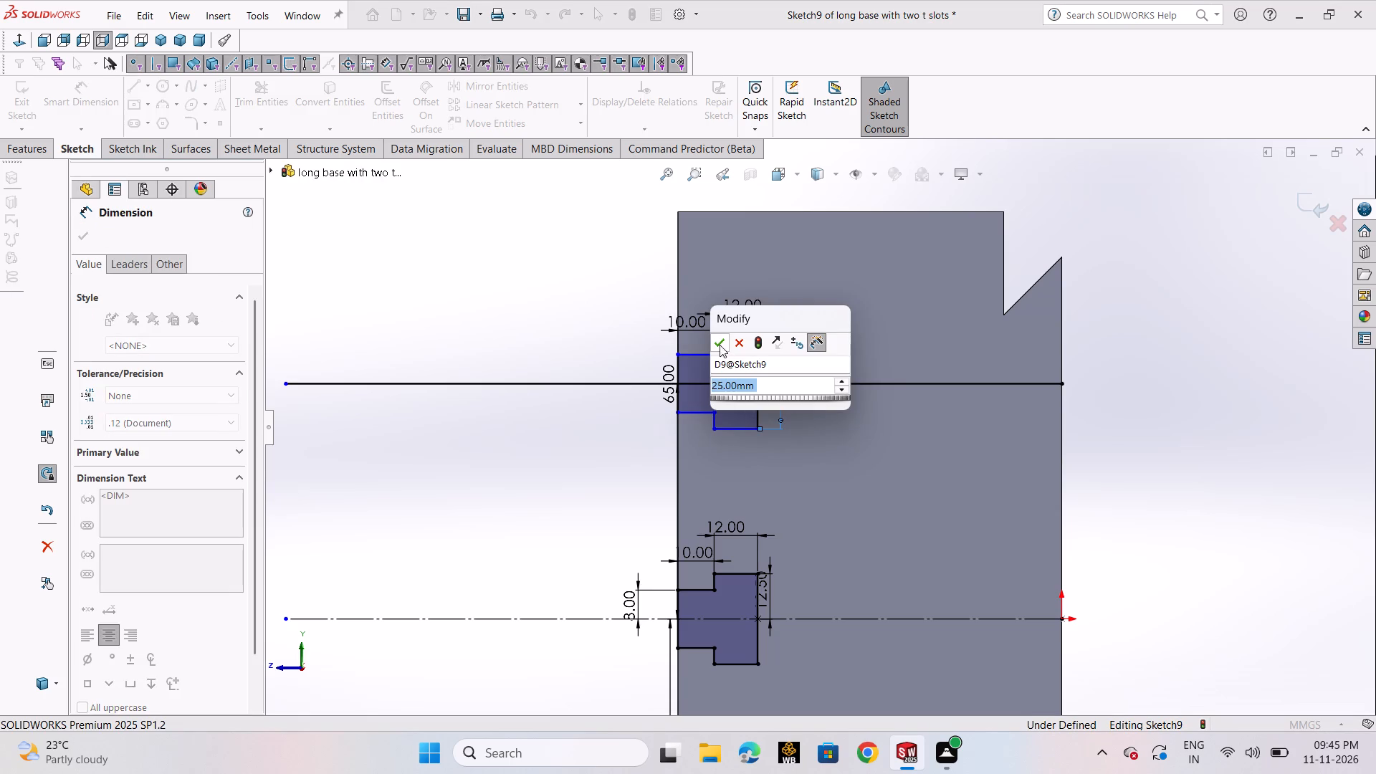
left_click(717, 343)
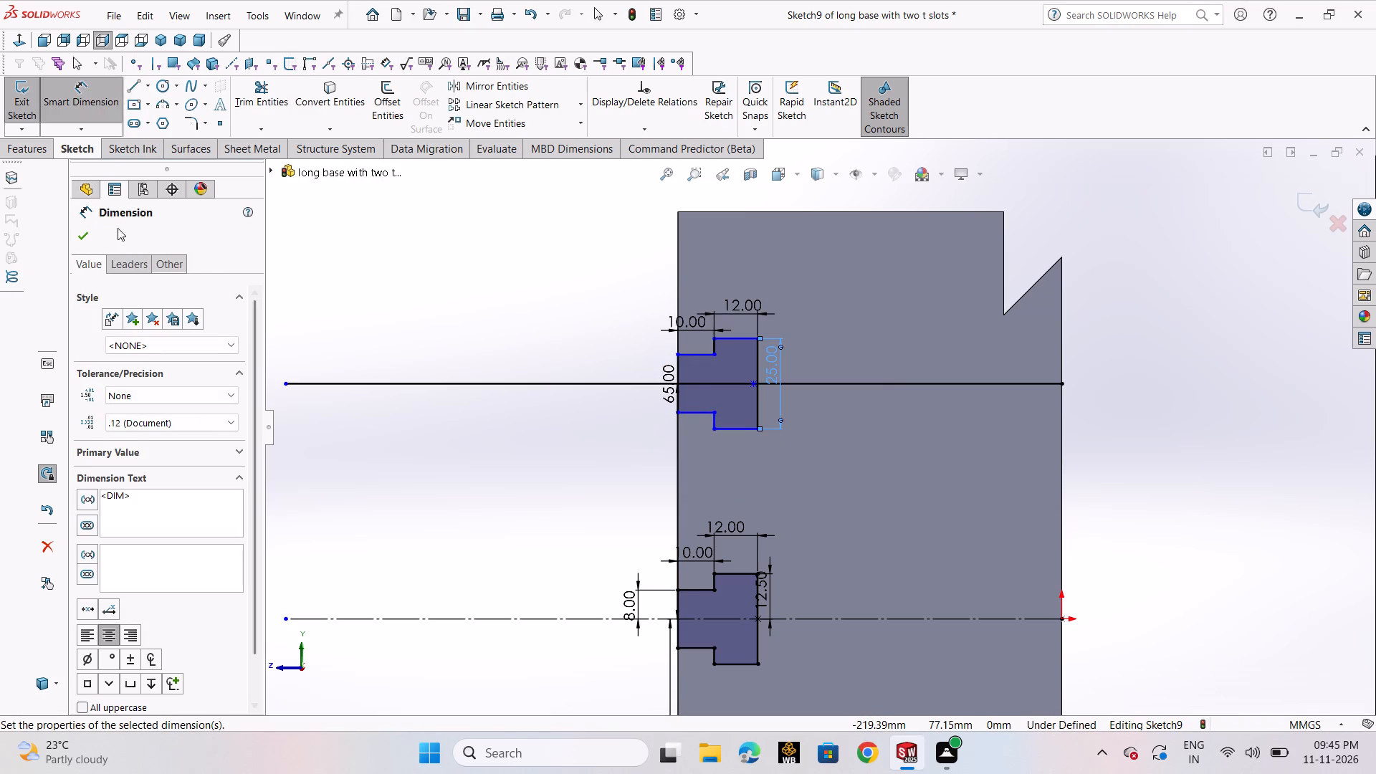
left_click(86, 236)
Copy the central T-slot profile from its opening midpoint to where the lower offset line meets the block edge.
scroll(573, 426, "up", 5)
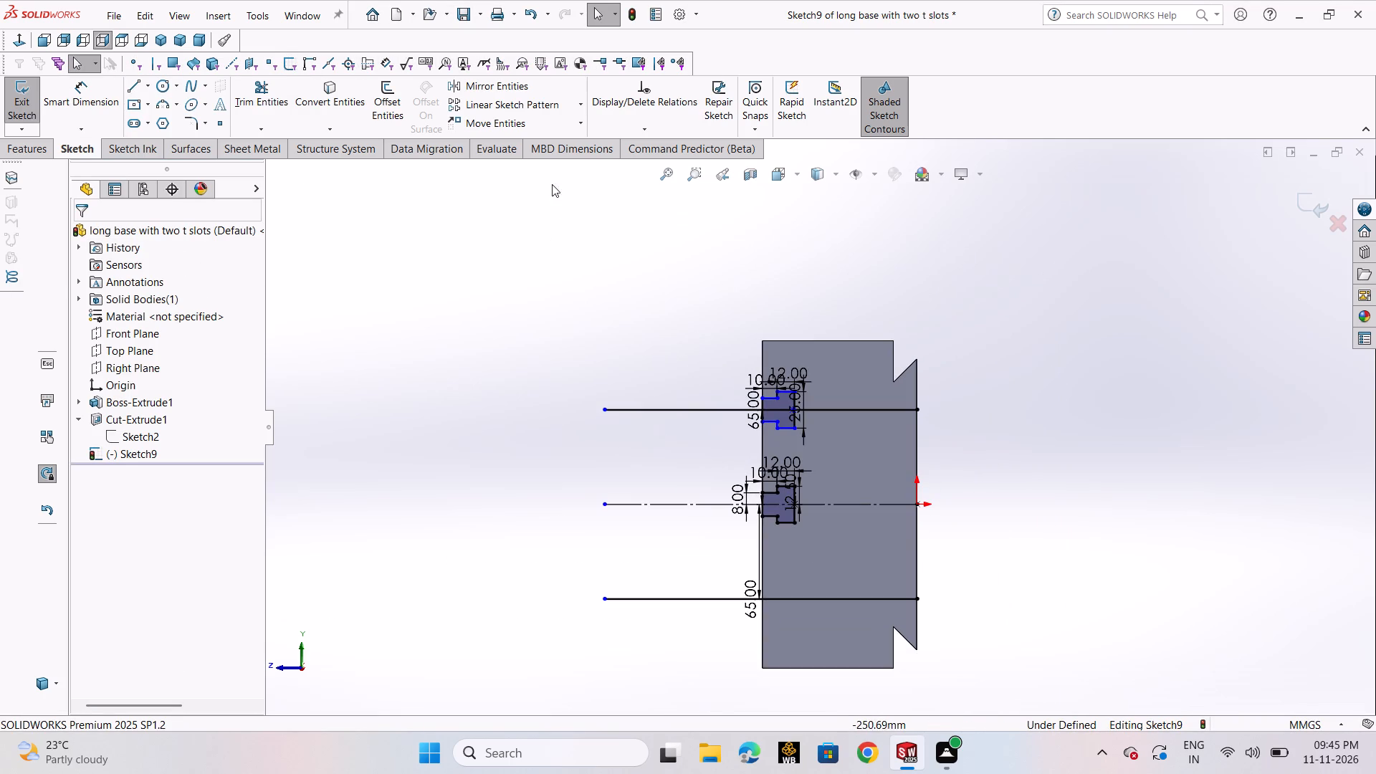
left_click(577, 128)
left_click(571, 156)
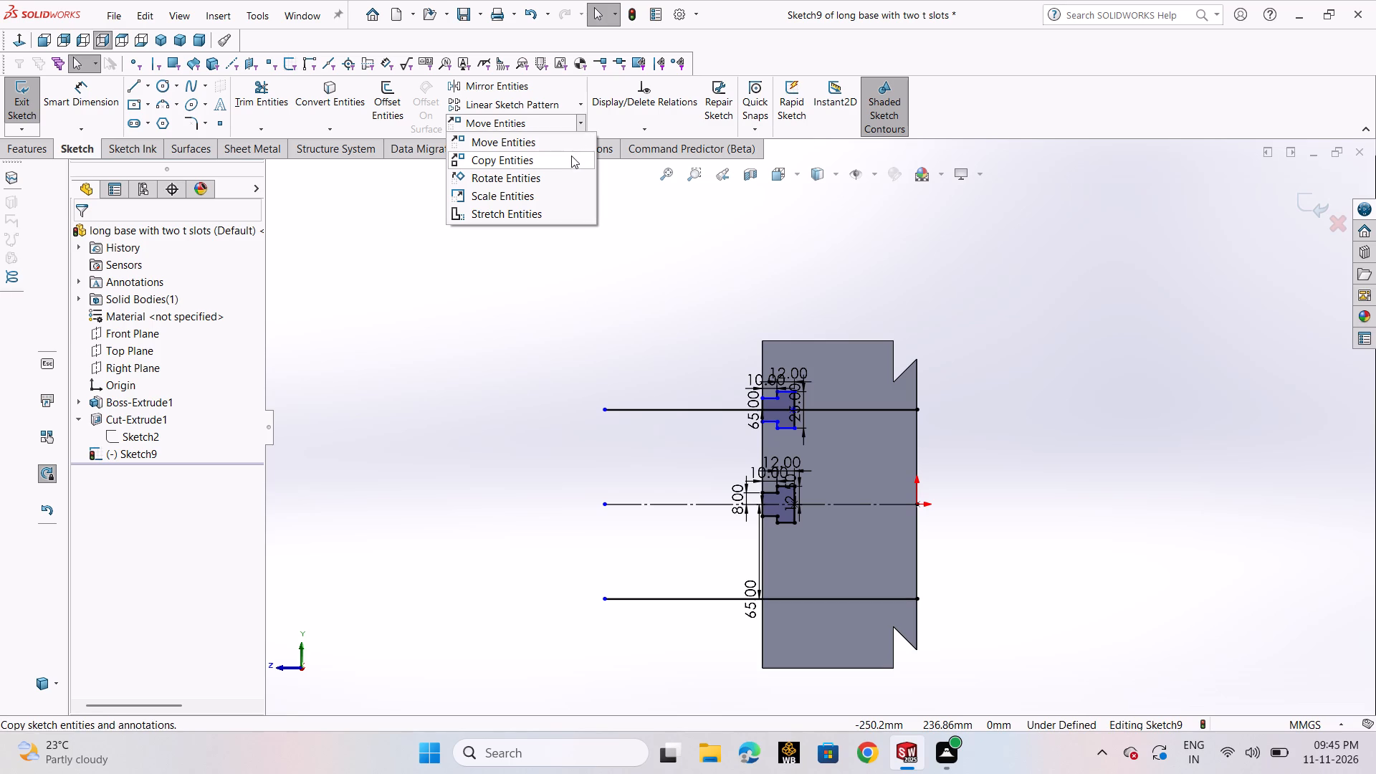
scroll(779, 516, "down", 3)
left_click(774, 493)
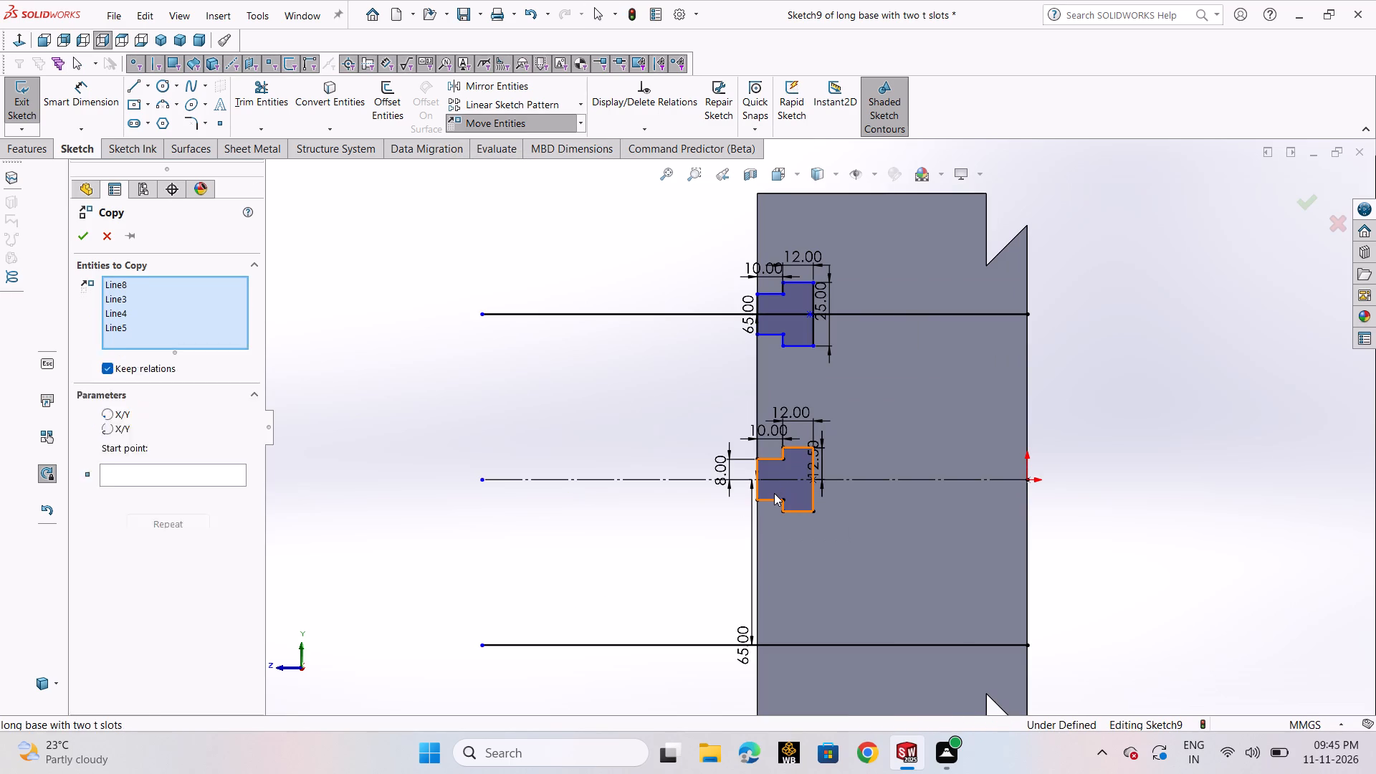
left_click(206, 535)
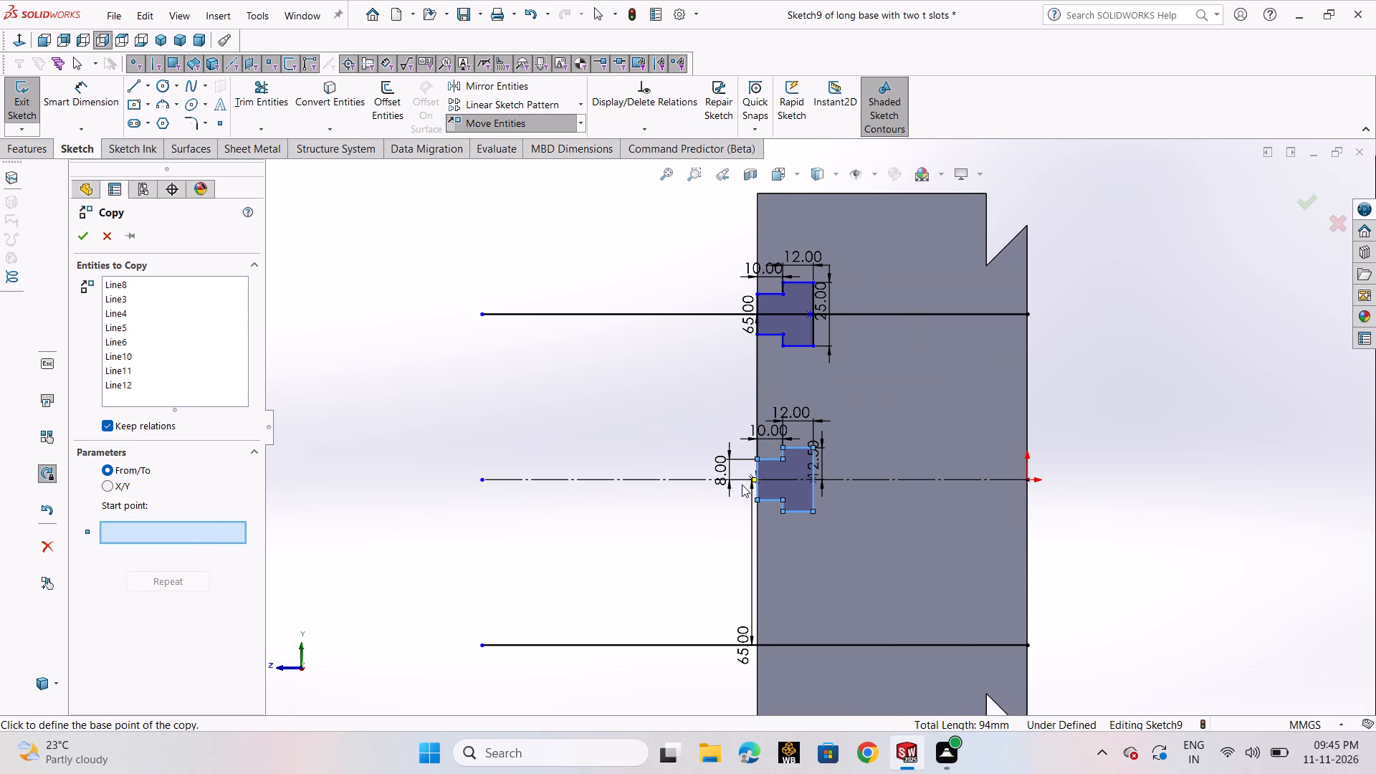
scroll(763, 479, "down", 4)
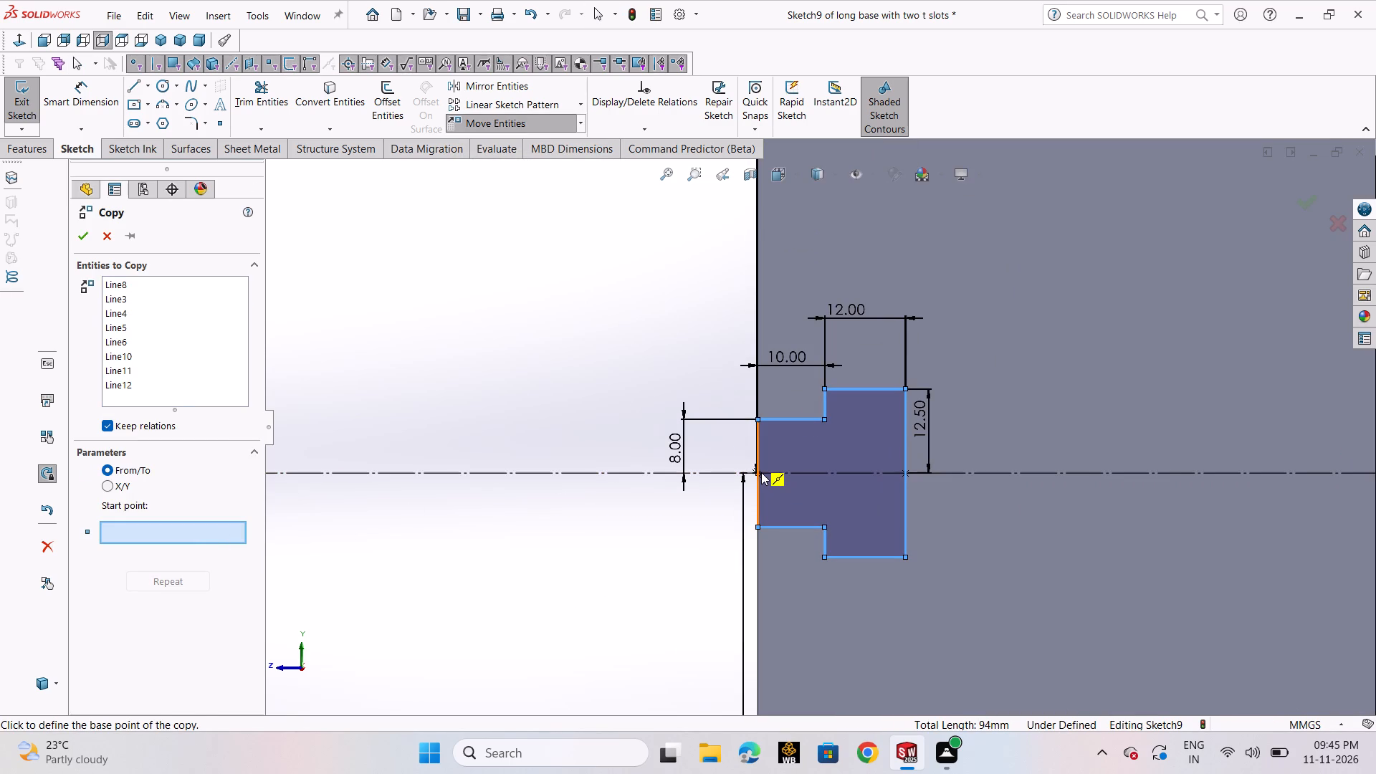
left_click(761, 472)
scroll(765, 560, "up", 5)
scroll(810, 615, "up", 2)
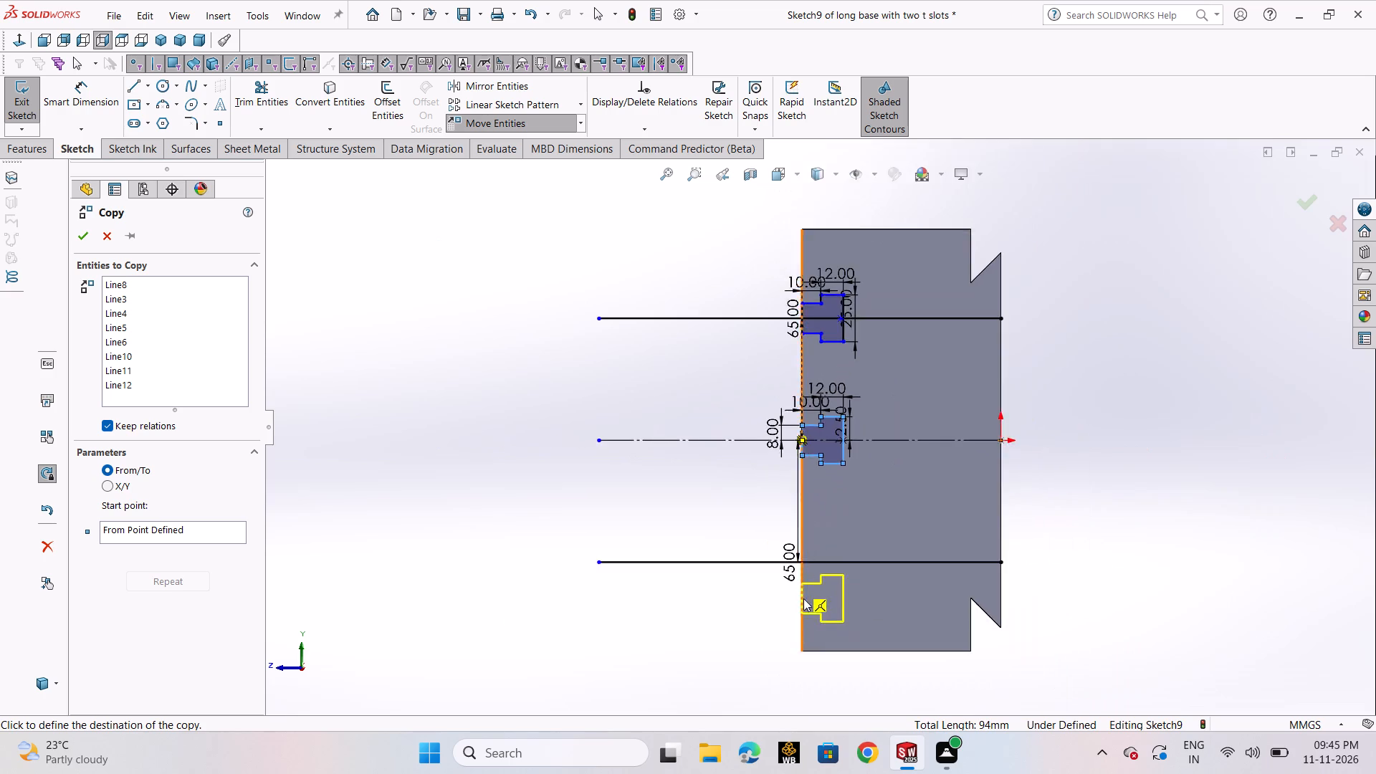
scroll(803, 598, "down", 4)
scroll(807, 526, "down", 4)
scroll(795, 458, "down", 3)
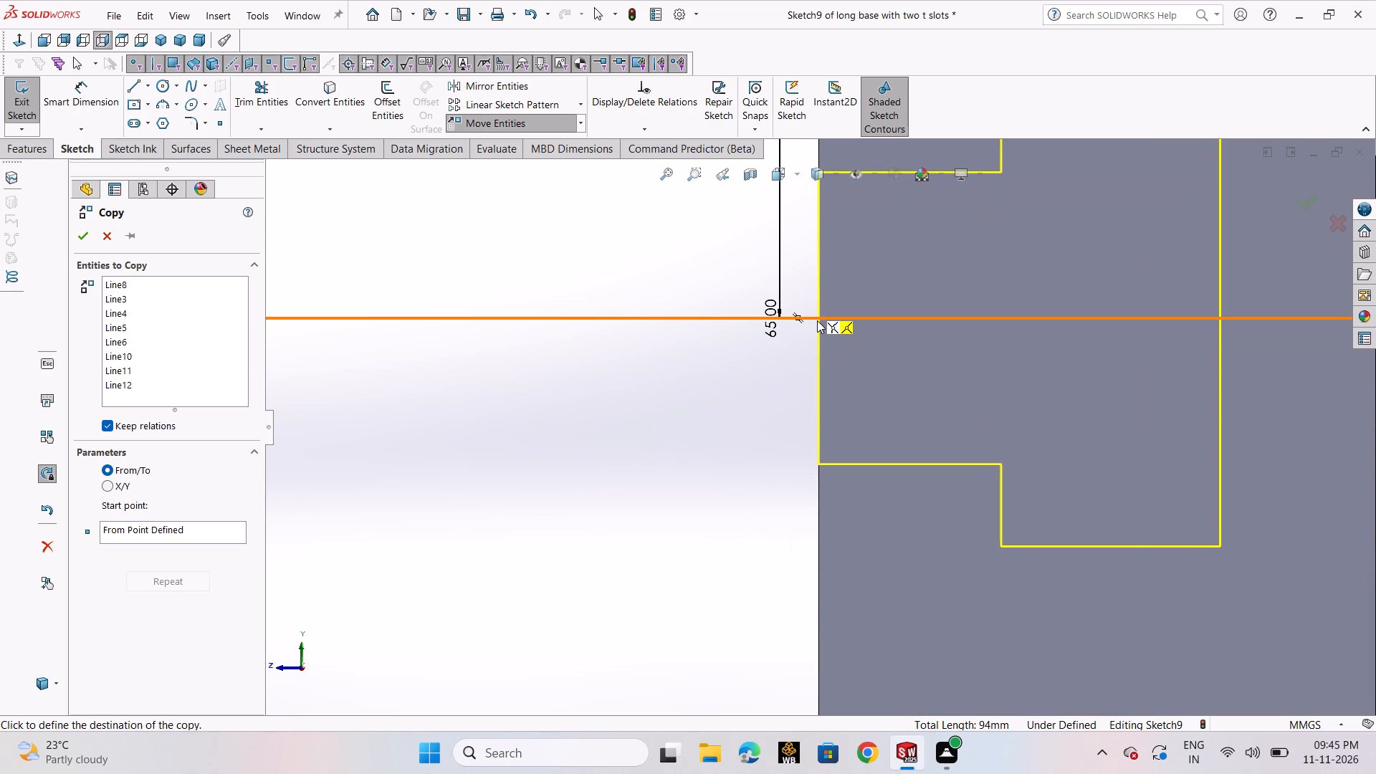
left_click(818, 315)
right_click(763, 385)
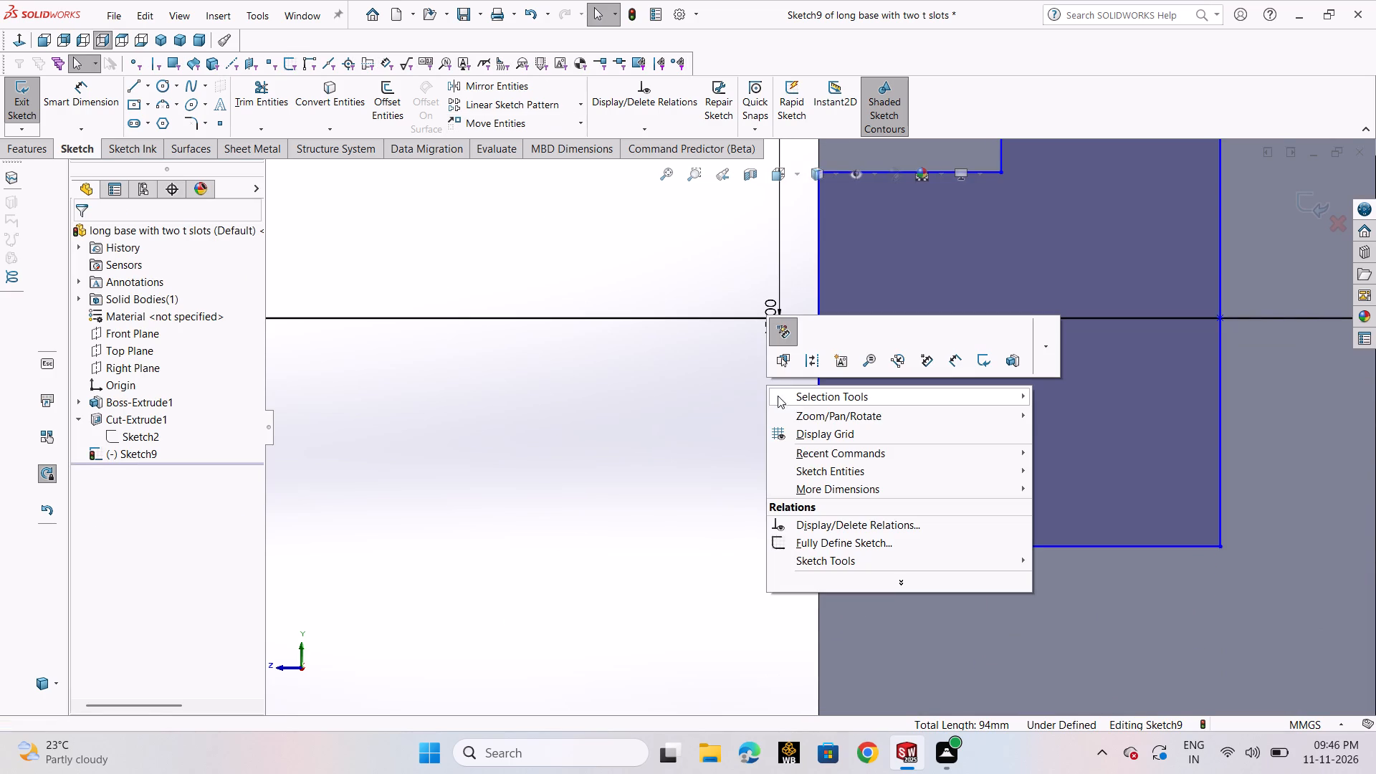
left_click(649, 420)
Convert the upper and lower 65 mm offset lines to construction geometry.
scroll(649, 420, "up", 9)
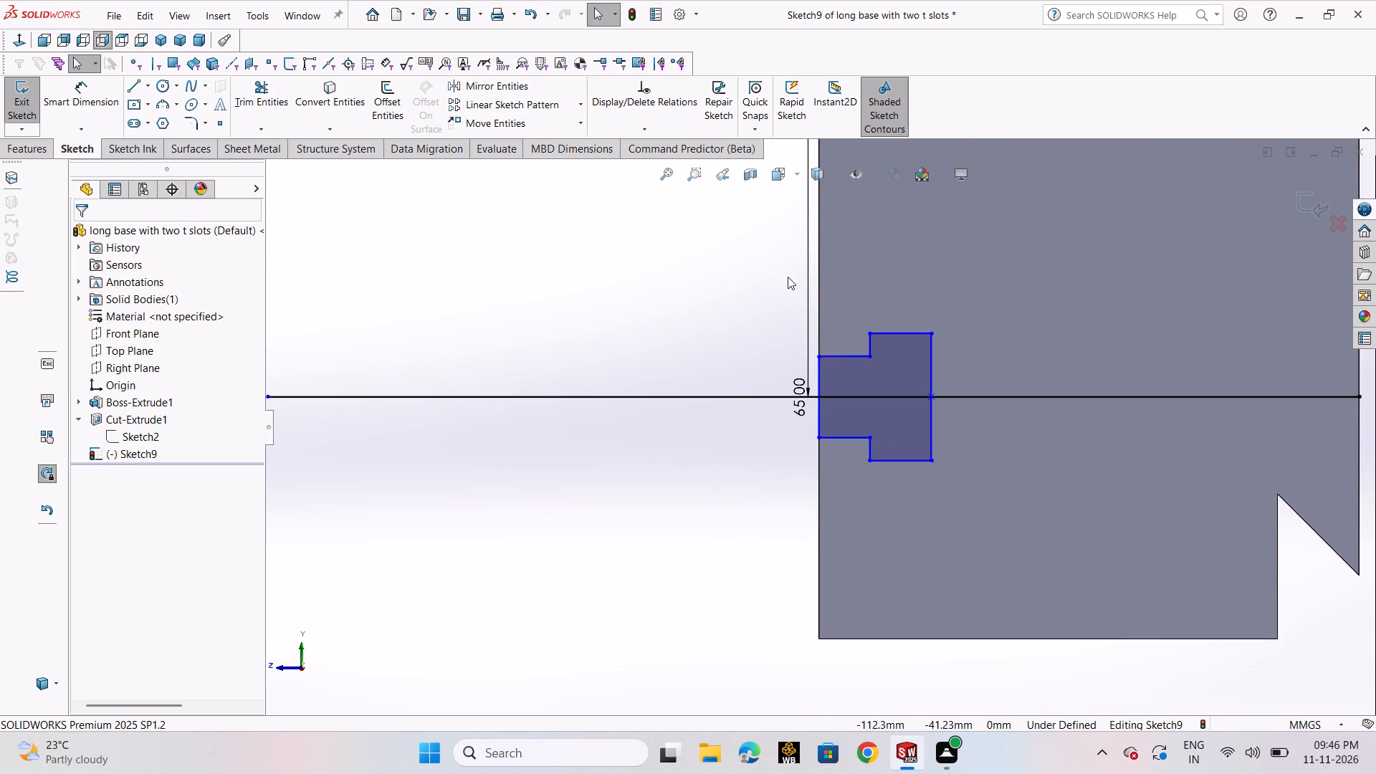
scroll(788, 277, "up", 4)
scroll(1028, 302, "up", 3)
left_click(894, 295)
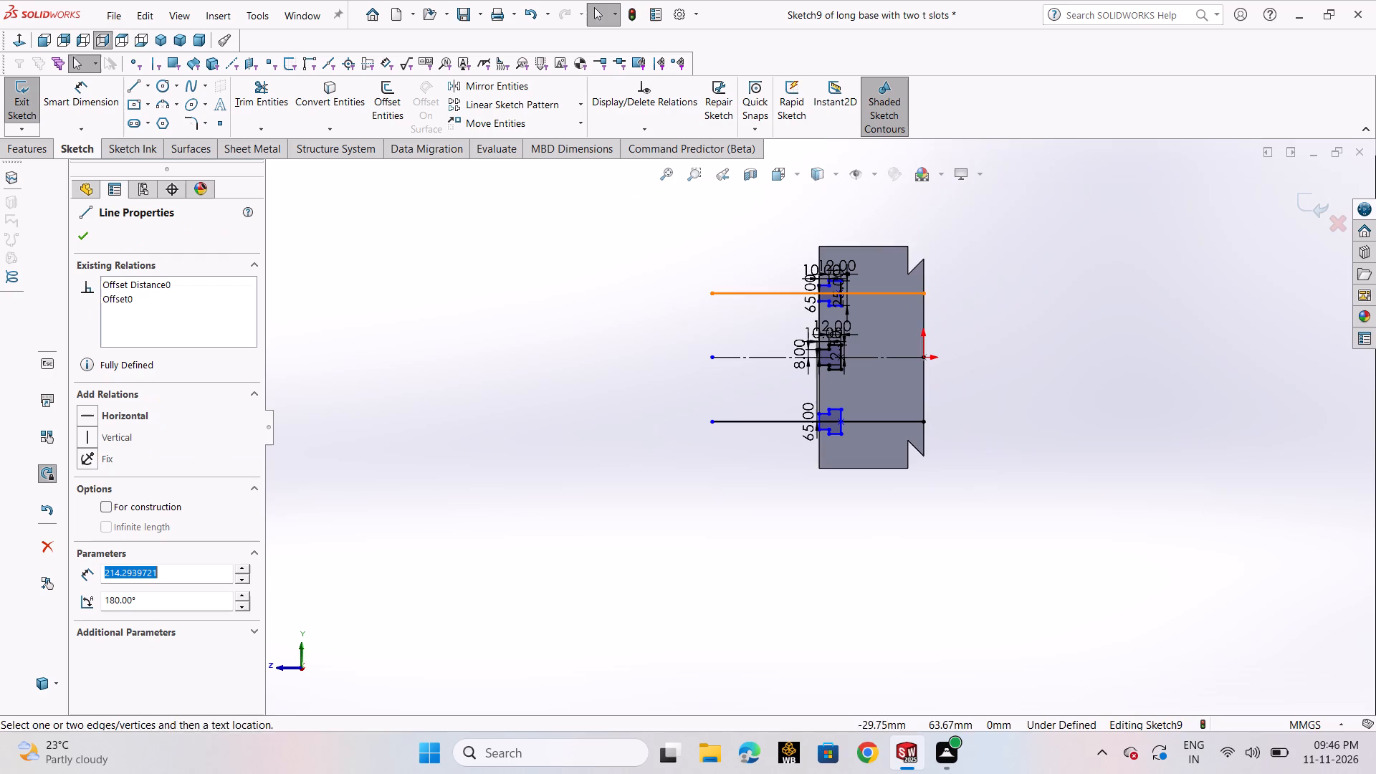
left_click(896, 419, "ctrl")
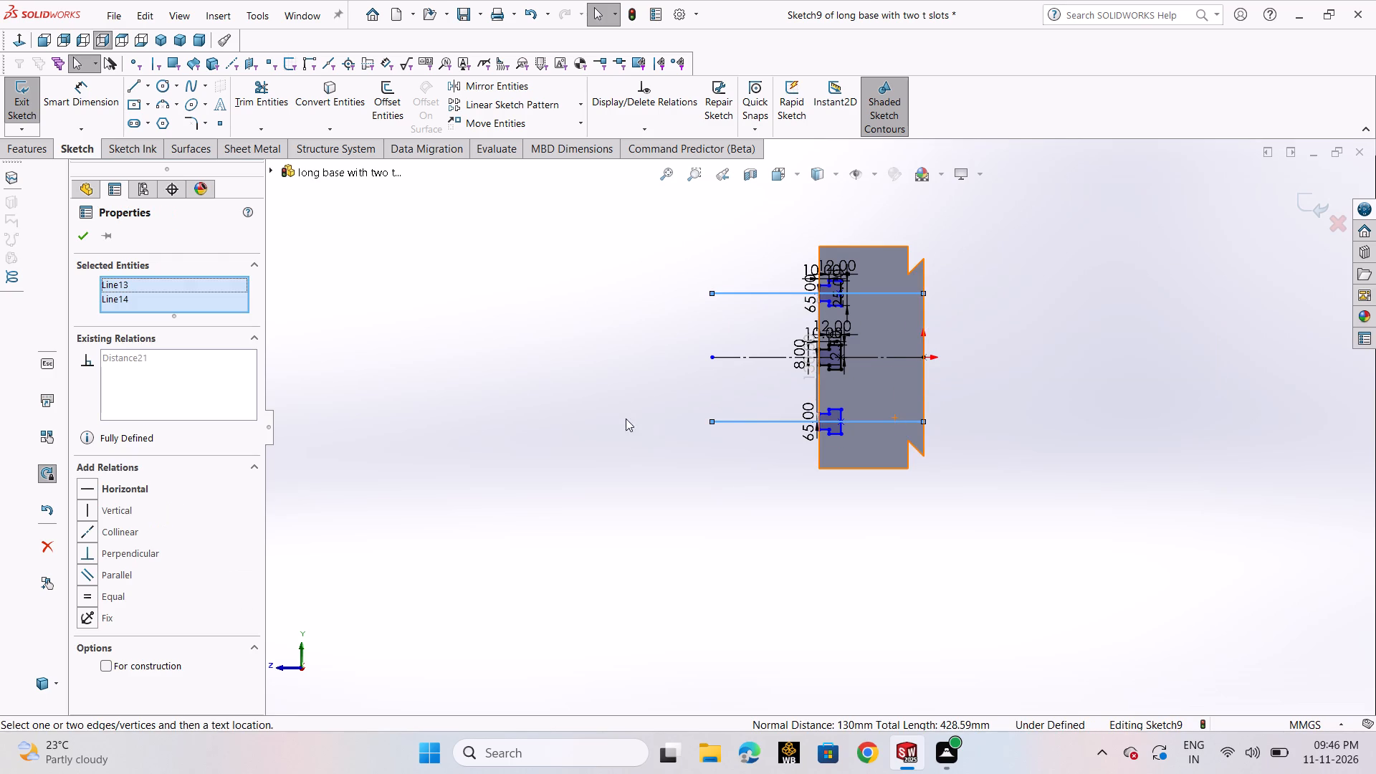
left_click(113, 666)
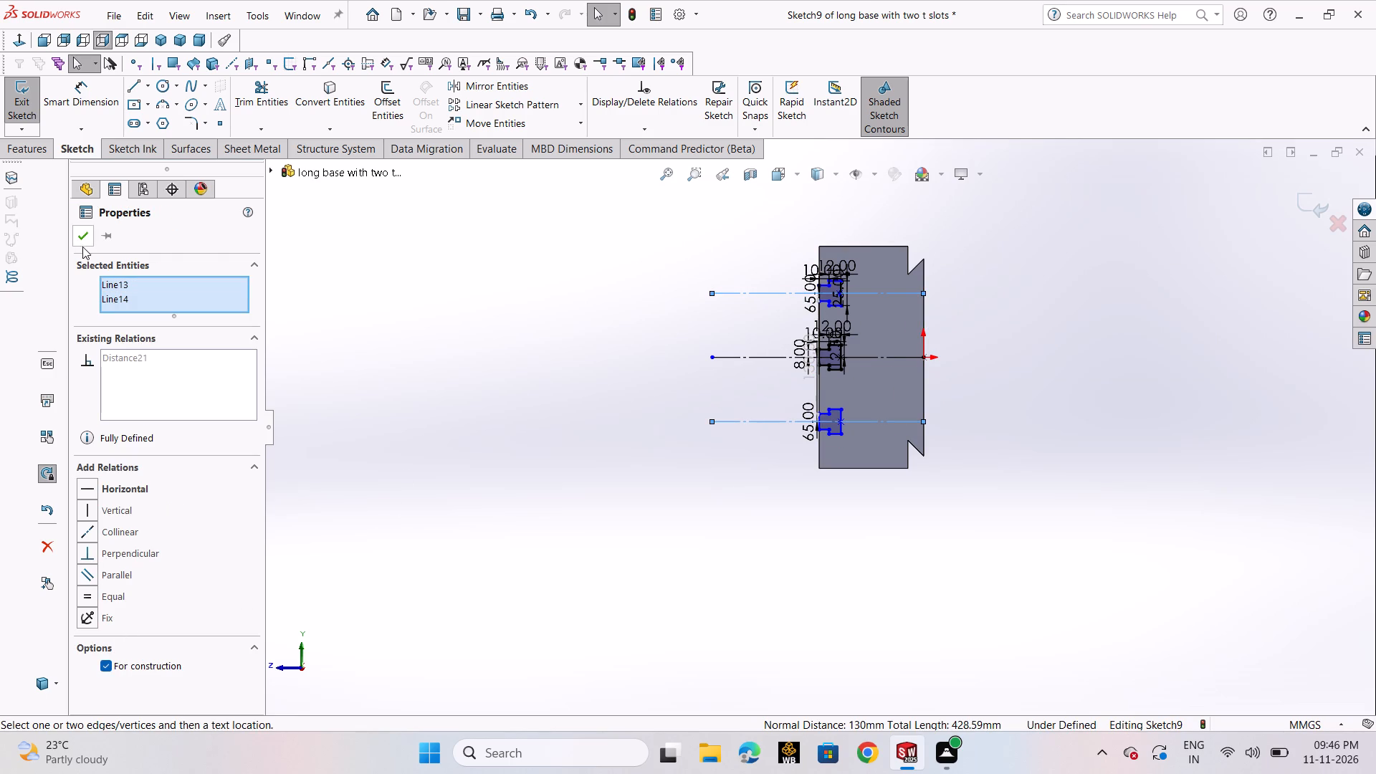
left_click(82, 247)
left_click(82, 237)
left_click(317, 417)
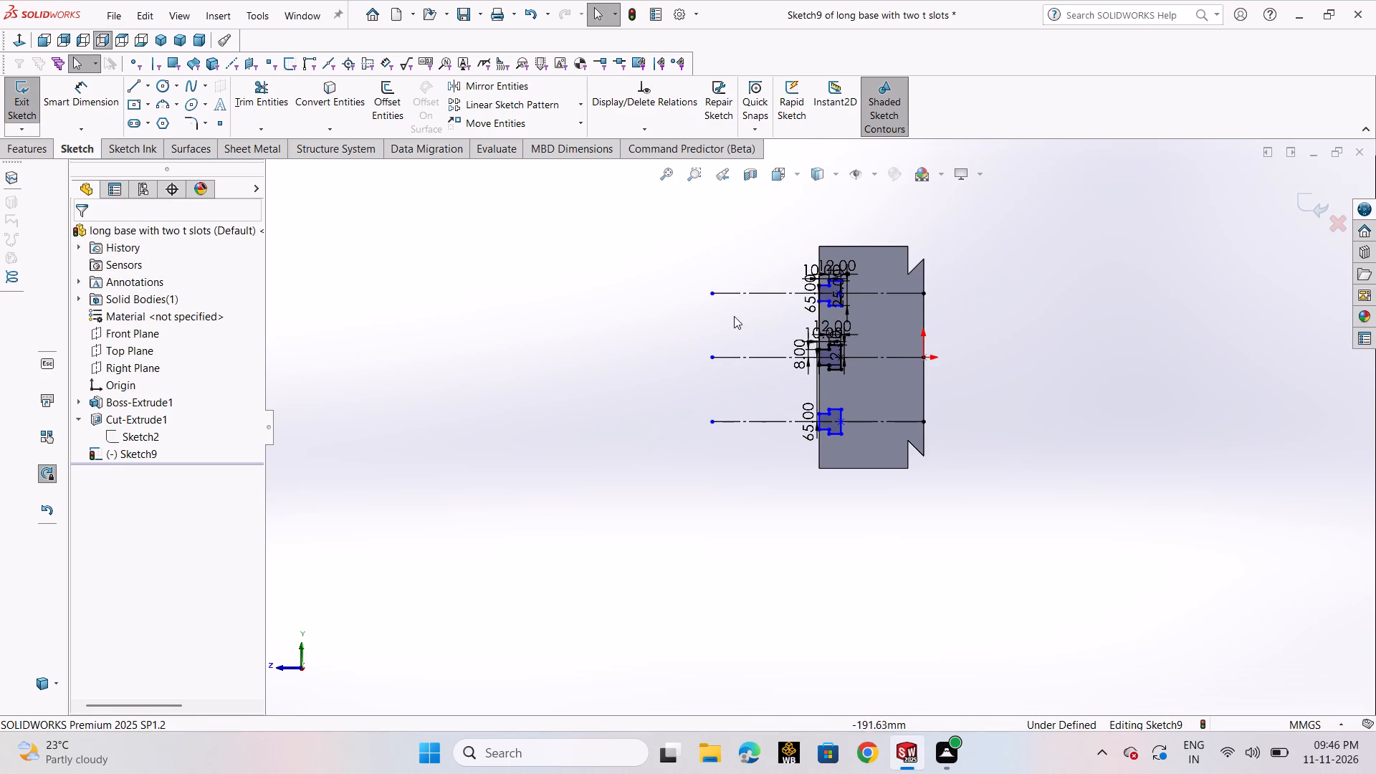
Finish the T-slot sketch and extrude-cut all three T-slot profiles Through All along the block.
left_click(1299, 199)
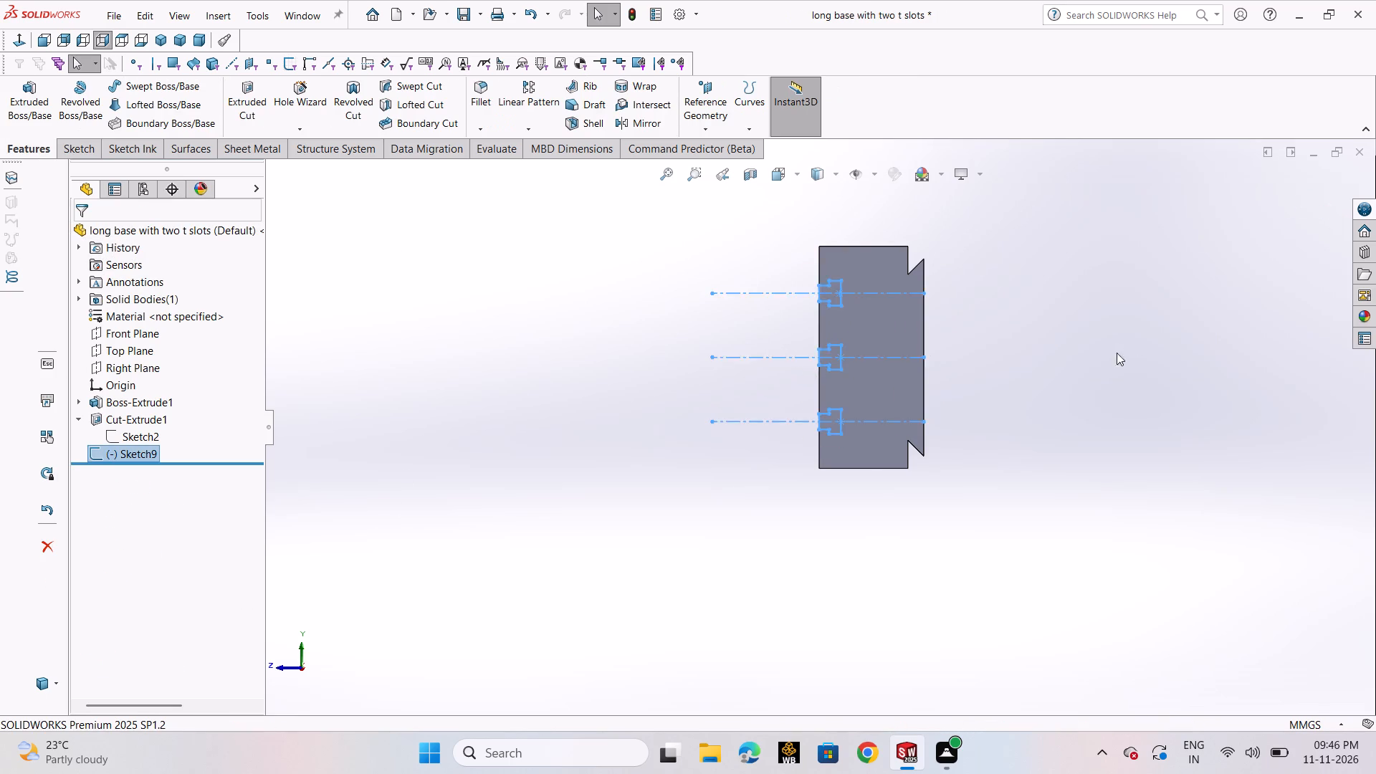
scroll(1115, 353, "up", 2)
middle_click_drag(1105, 357, 1132, 369)
left_click(229, 117)
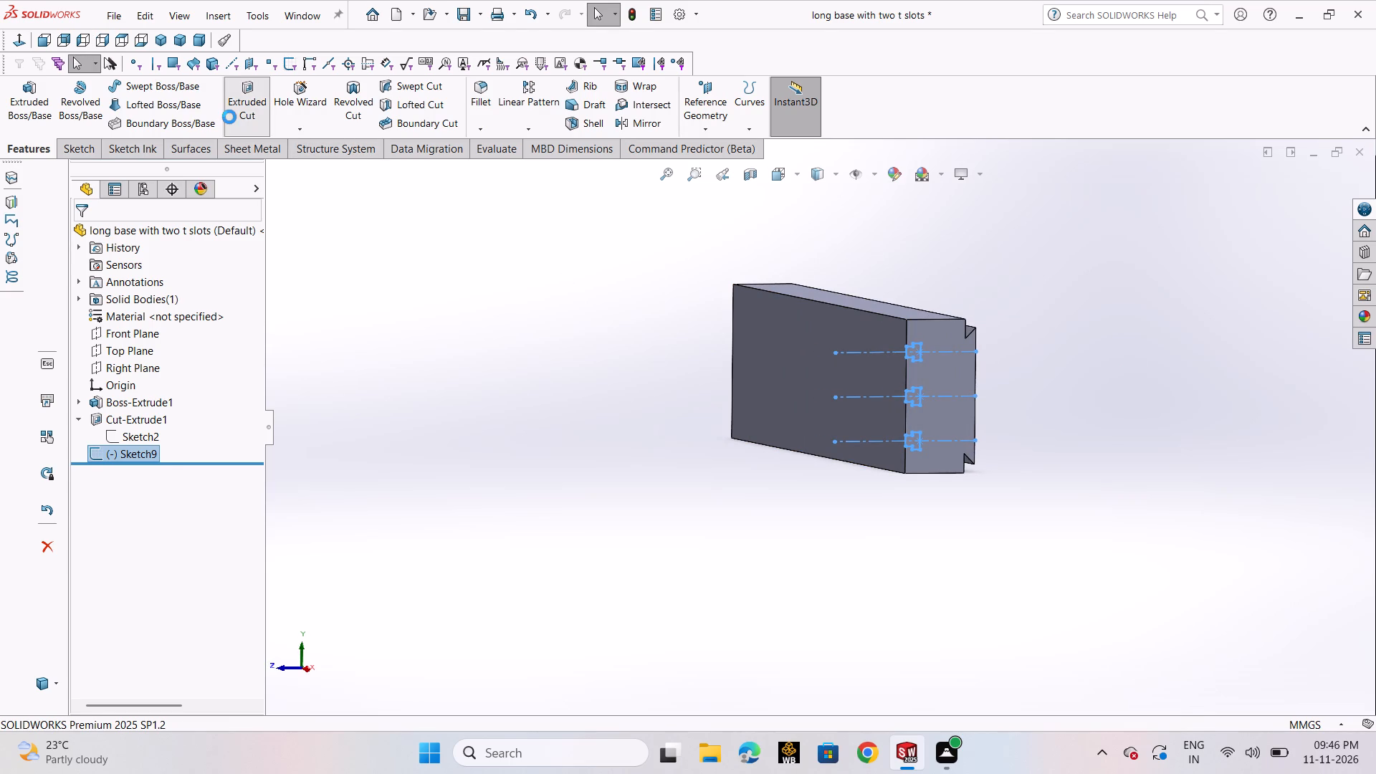
left_click(89, 239)
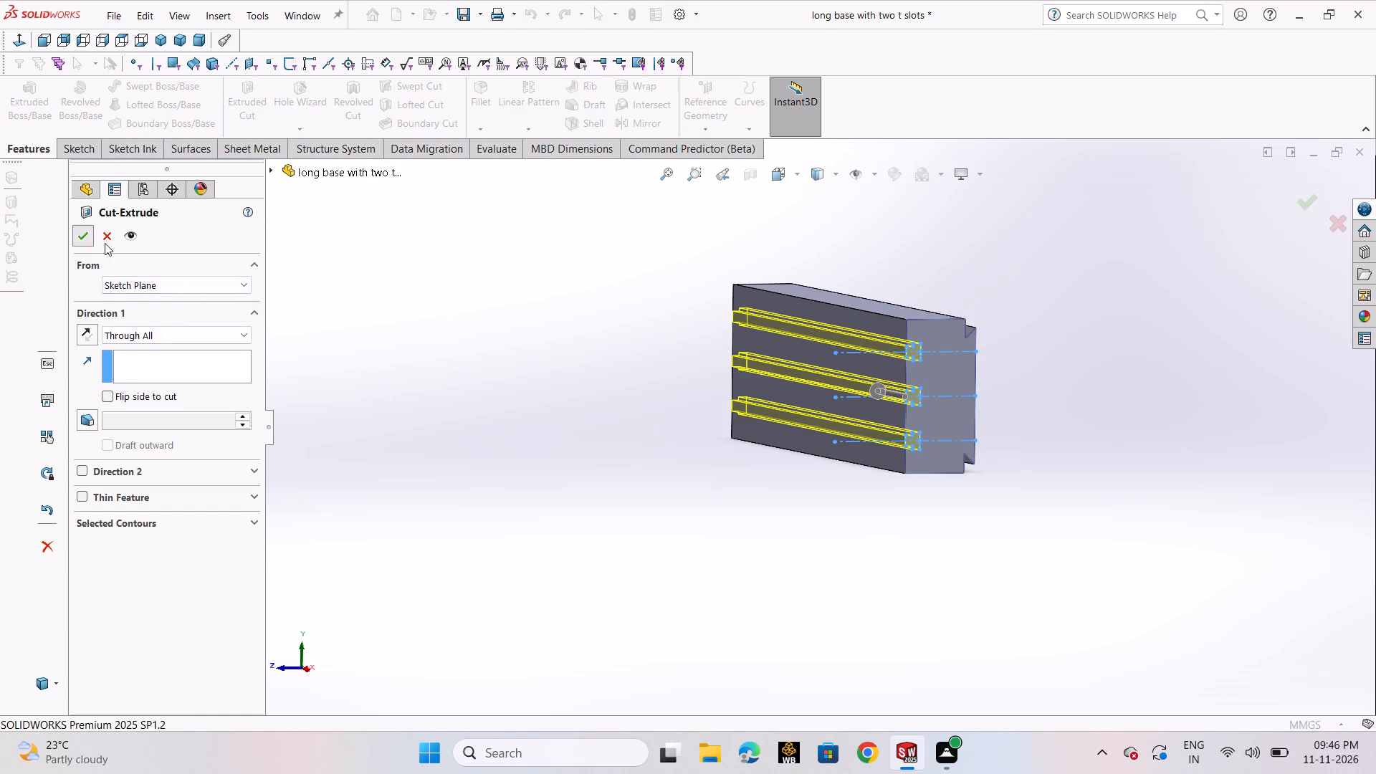
left_click(498, 398)
Start a new sketch on the block's slotted face, using the strip between the upper and central T-slots.
scroll(979, 372, "down", 4)
middle_click_drag(983, 358, 955, 335)
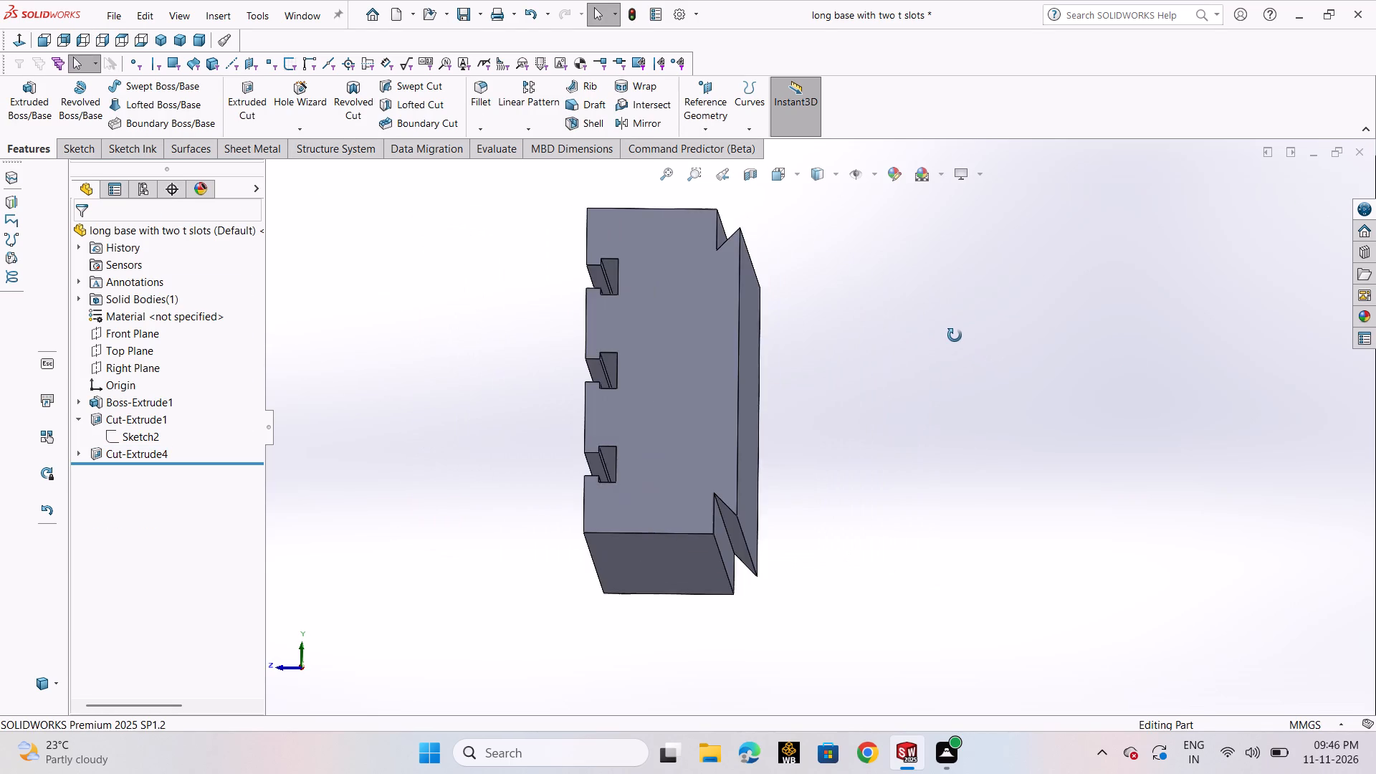
middle_click_drag(955, 335, 962, 328)
scroll(957, 369, "up", 2)
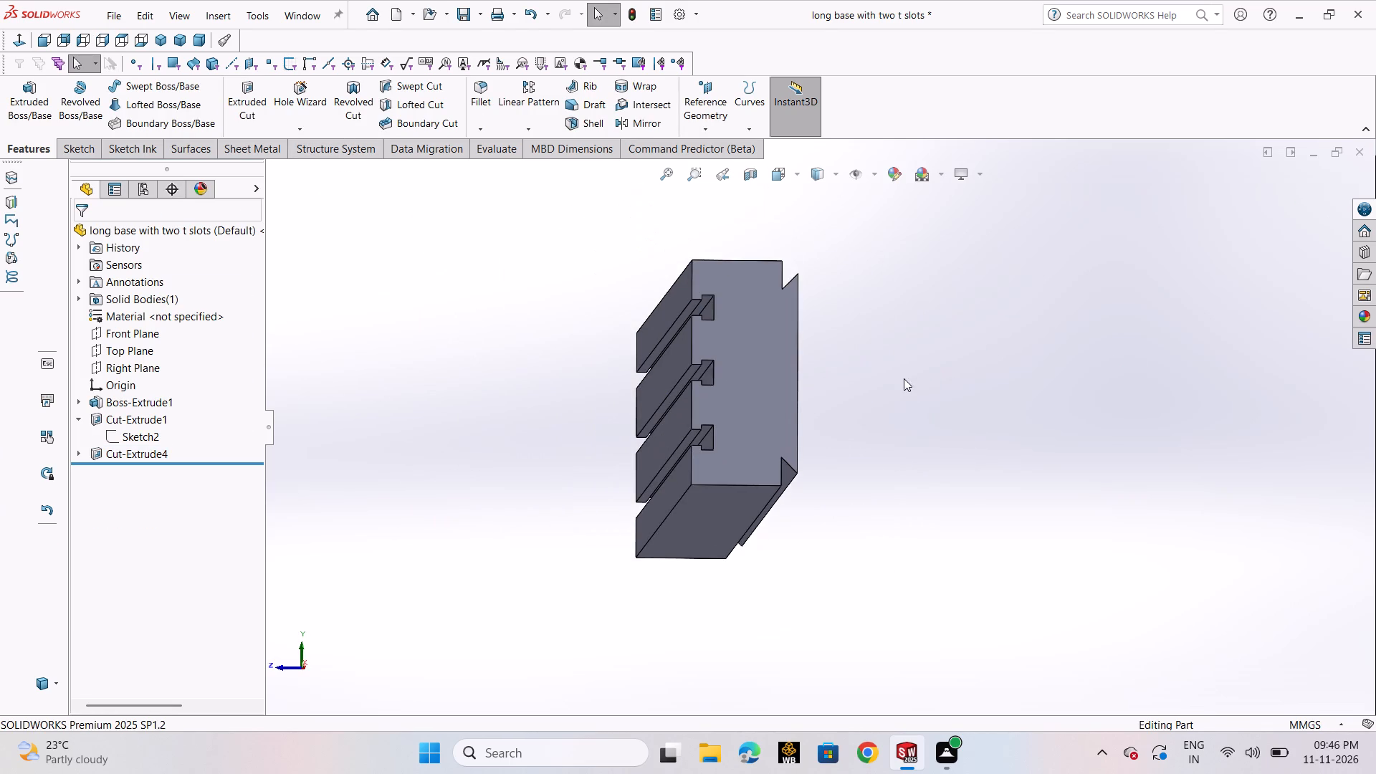
middle_click_drag(907, 379, 993, 380)
left_click(957, 352)
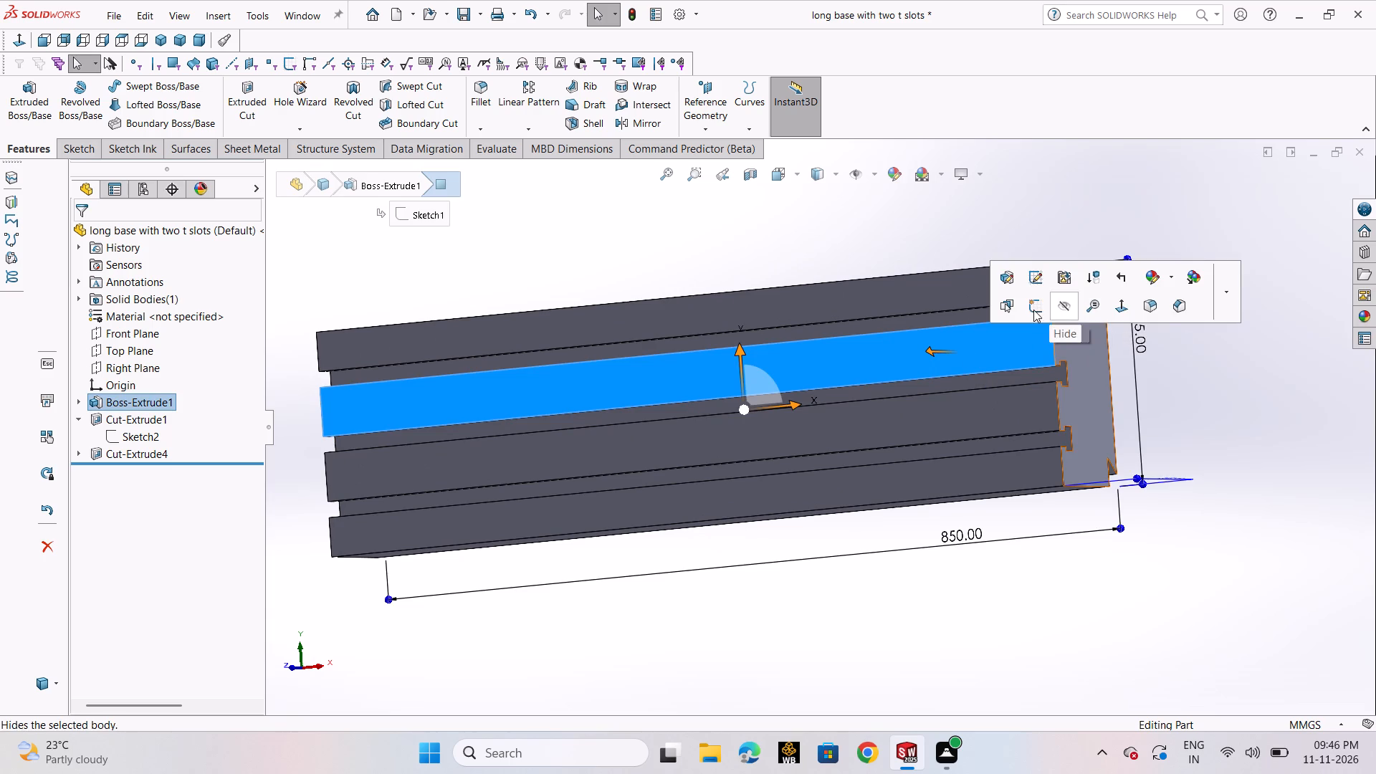
left_click(1033, 310)
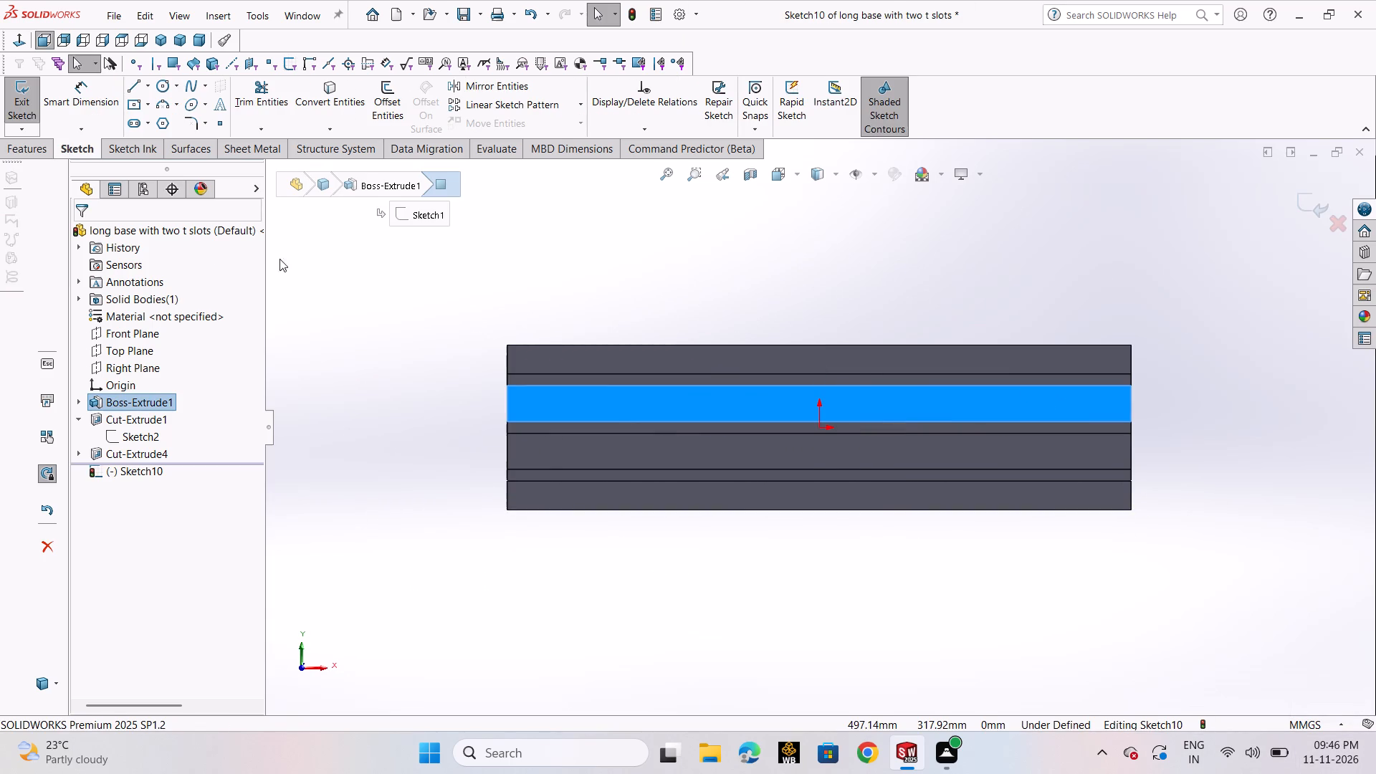
left_click(482, 220)
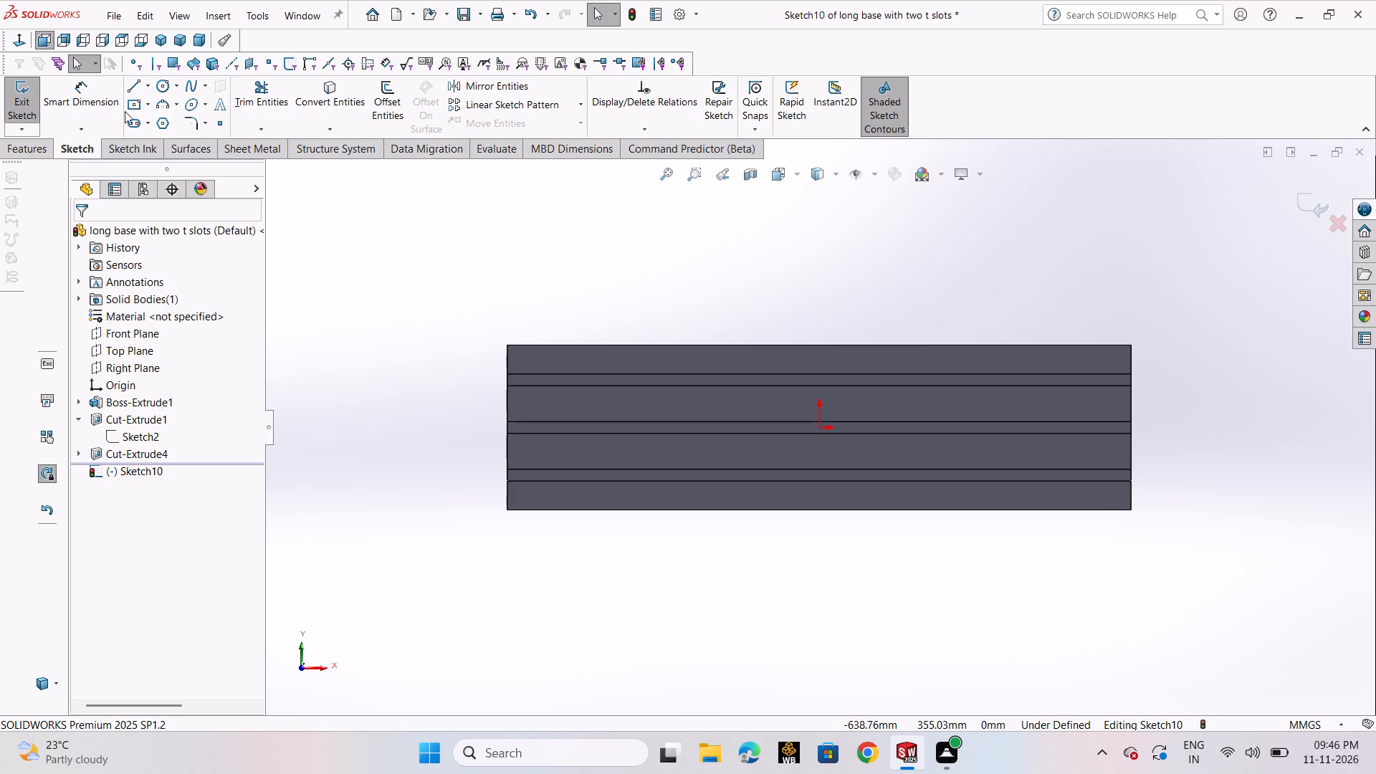
Sketch two vertically aligned circles near the block's left end, about 38 mm in diameter above and about 44 mm below.
left_click(154, 90)
left_click(173, 108)
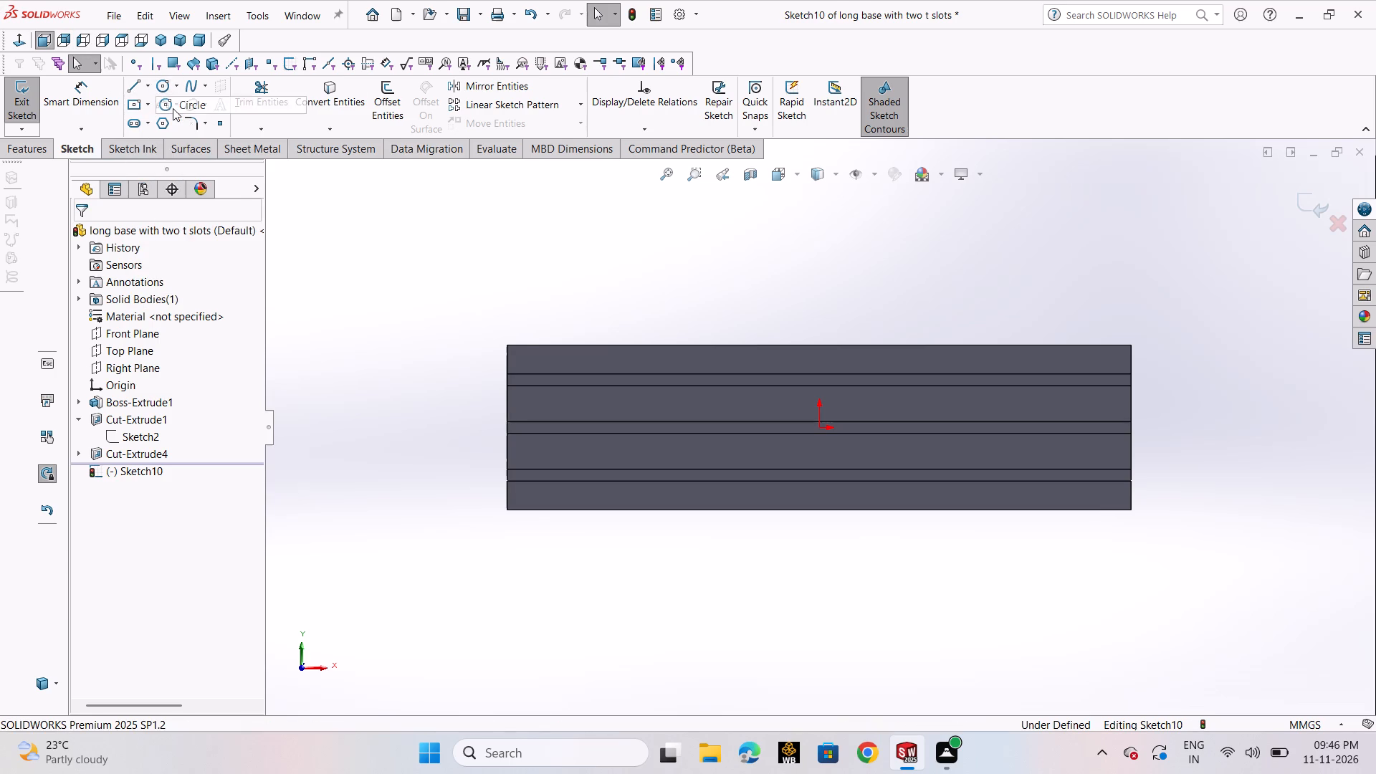
scroll(576, 400, "down", 5)
left_click(556, 363)
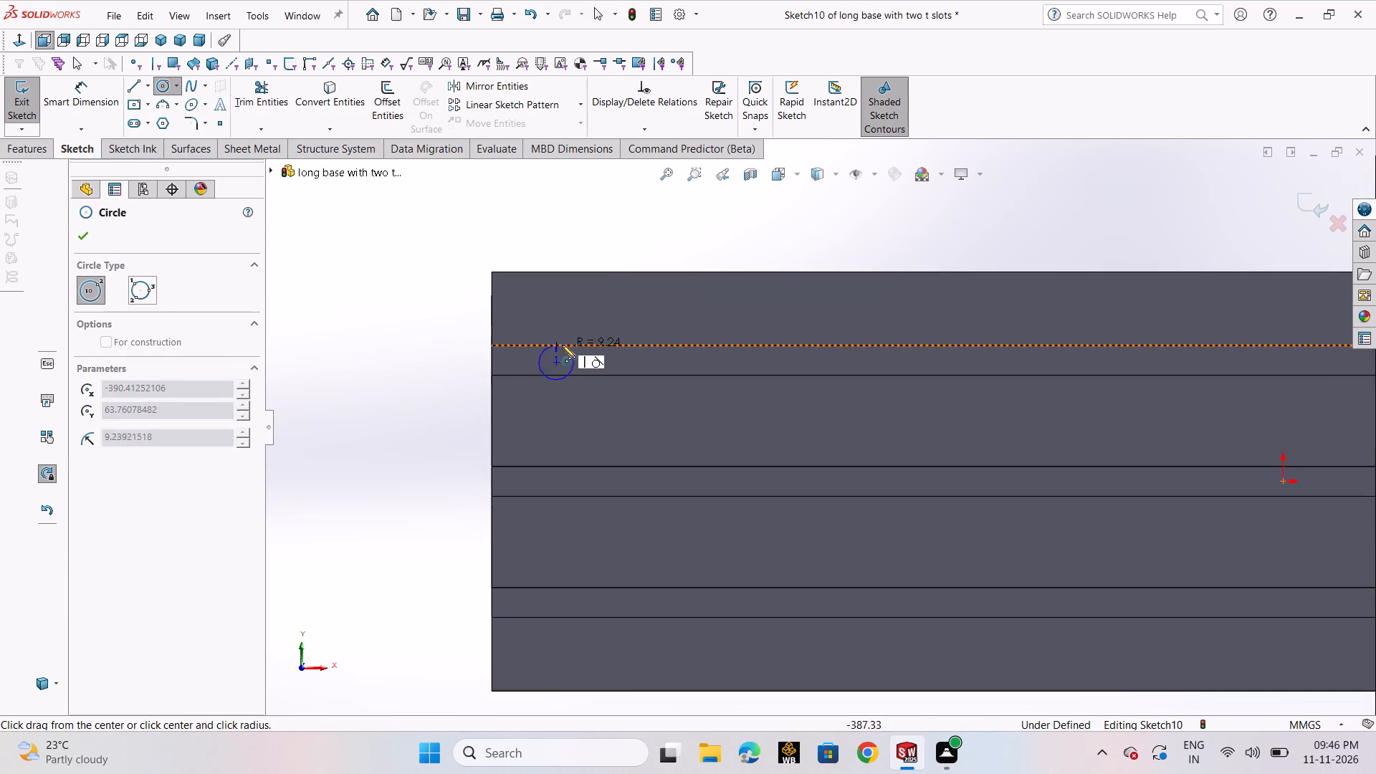
left_click(563, 328)
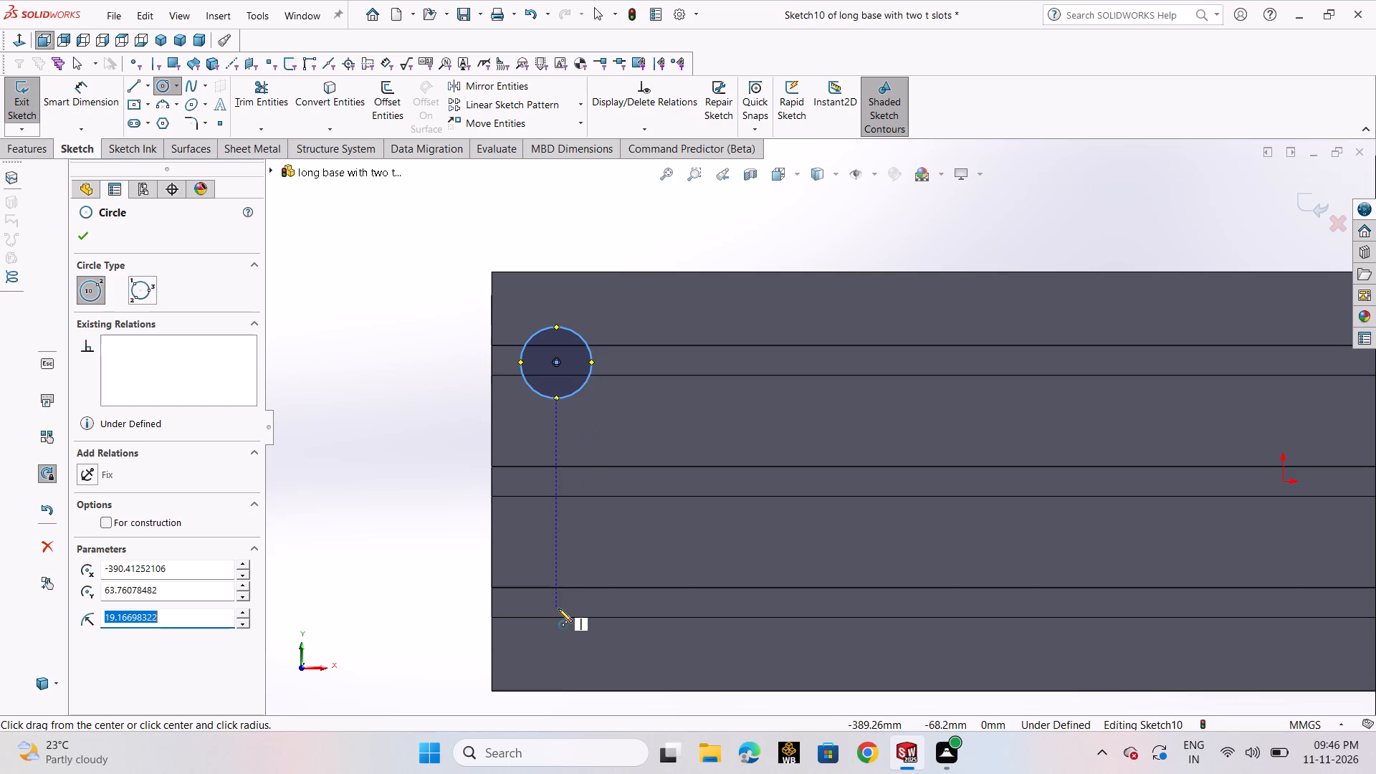
left_click(558, 608)
left_click(553, 568)
right_click(560, 560)
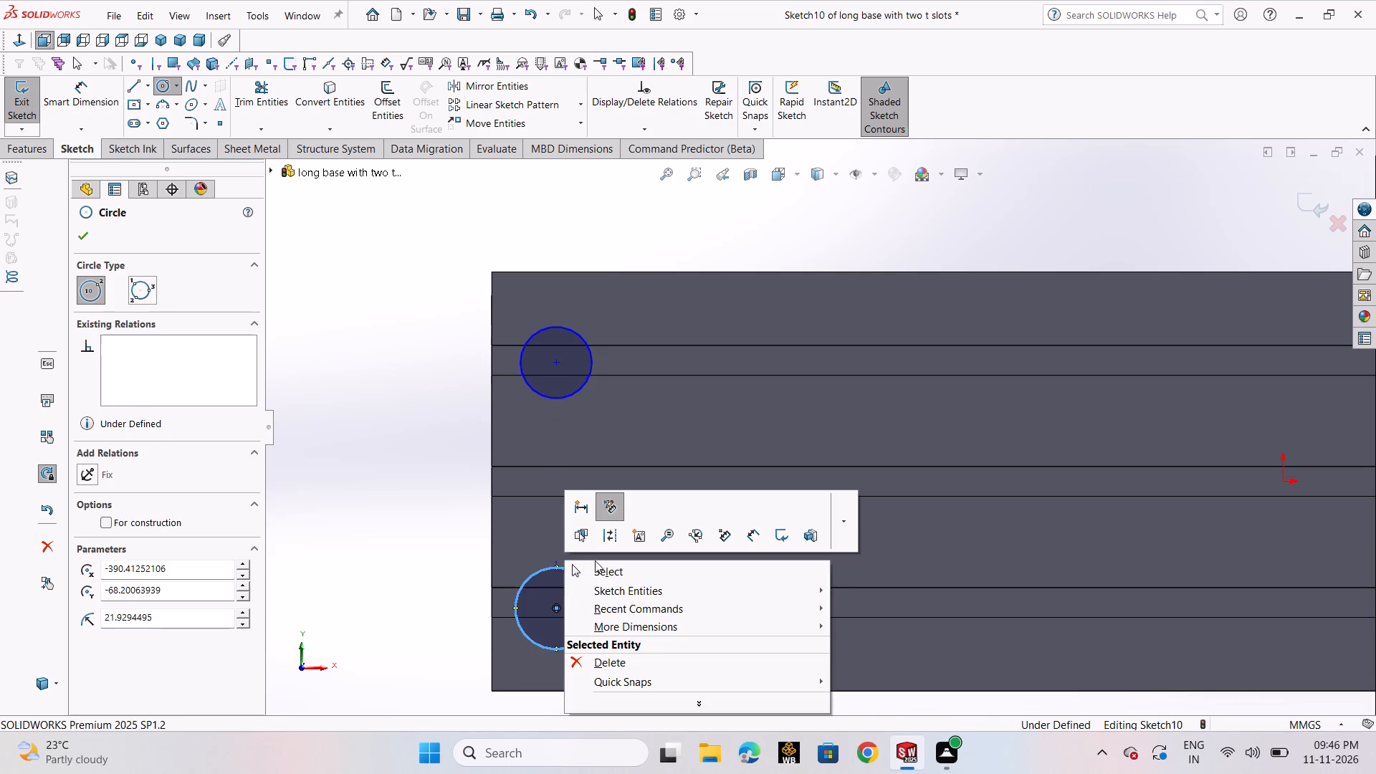
left_click(597, 564)
Dimension both the upper and lower circles to a 40 mm diameter.
left_click(90, 100)
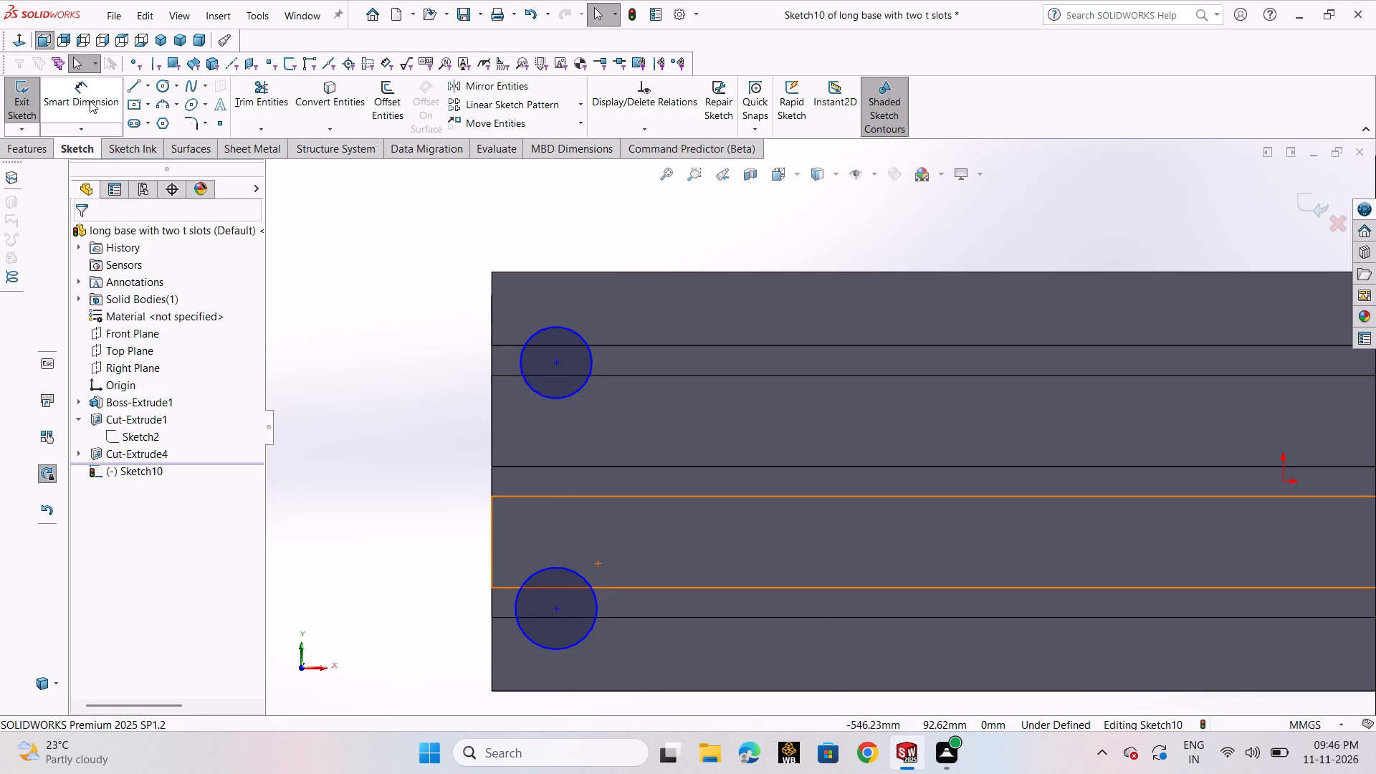
left_click(543, 327)
left_click(541, 244)
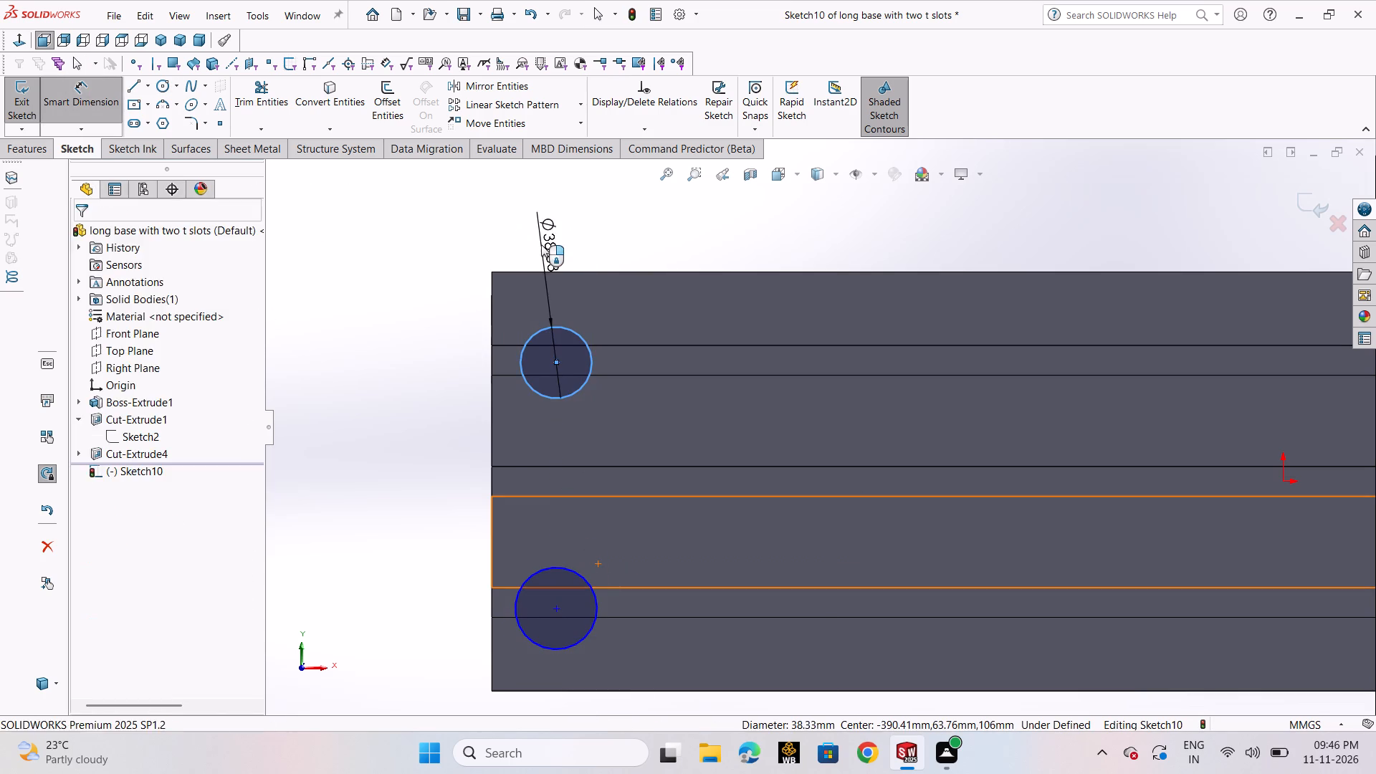
type("40")
key("Return")
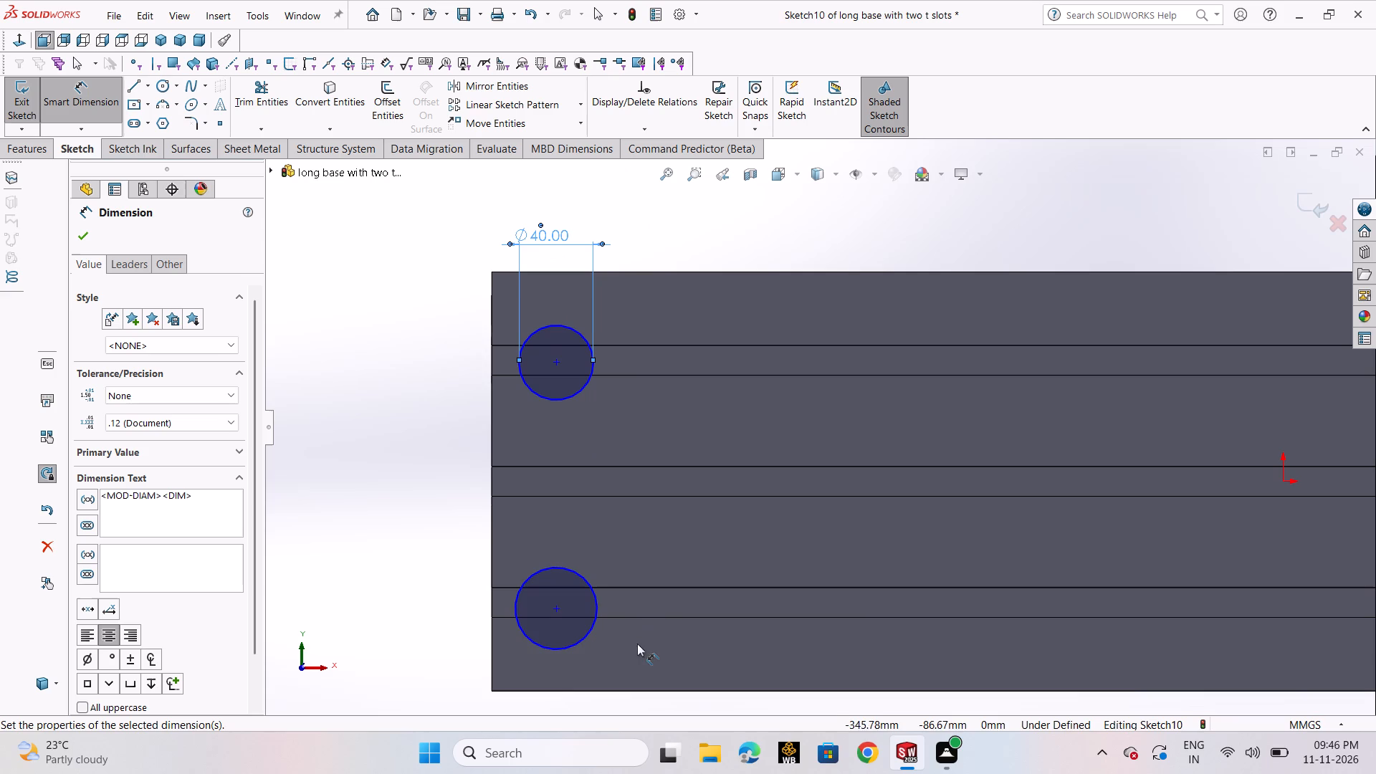
left_click(565, 651)
left_click(366, 664)
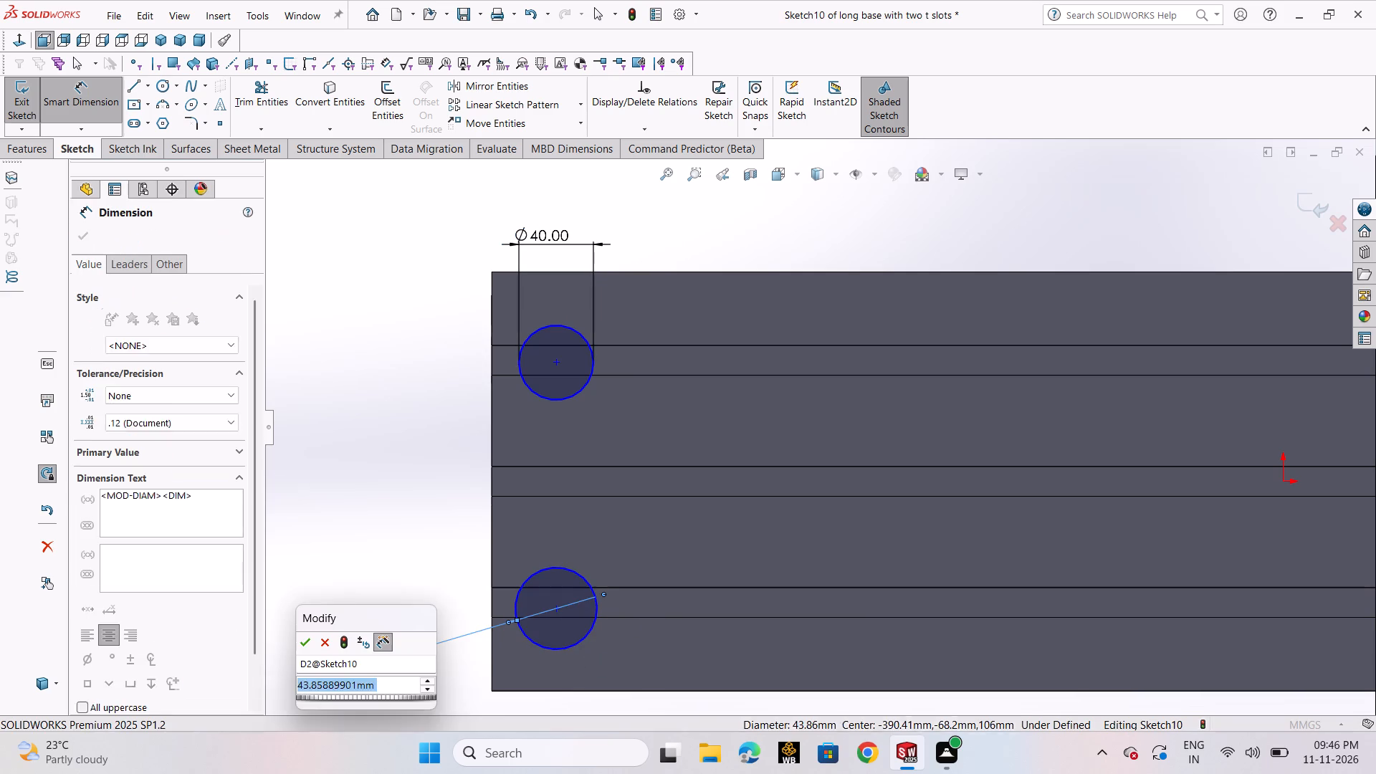
type("40")
key("Return")
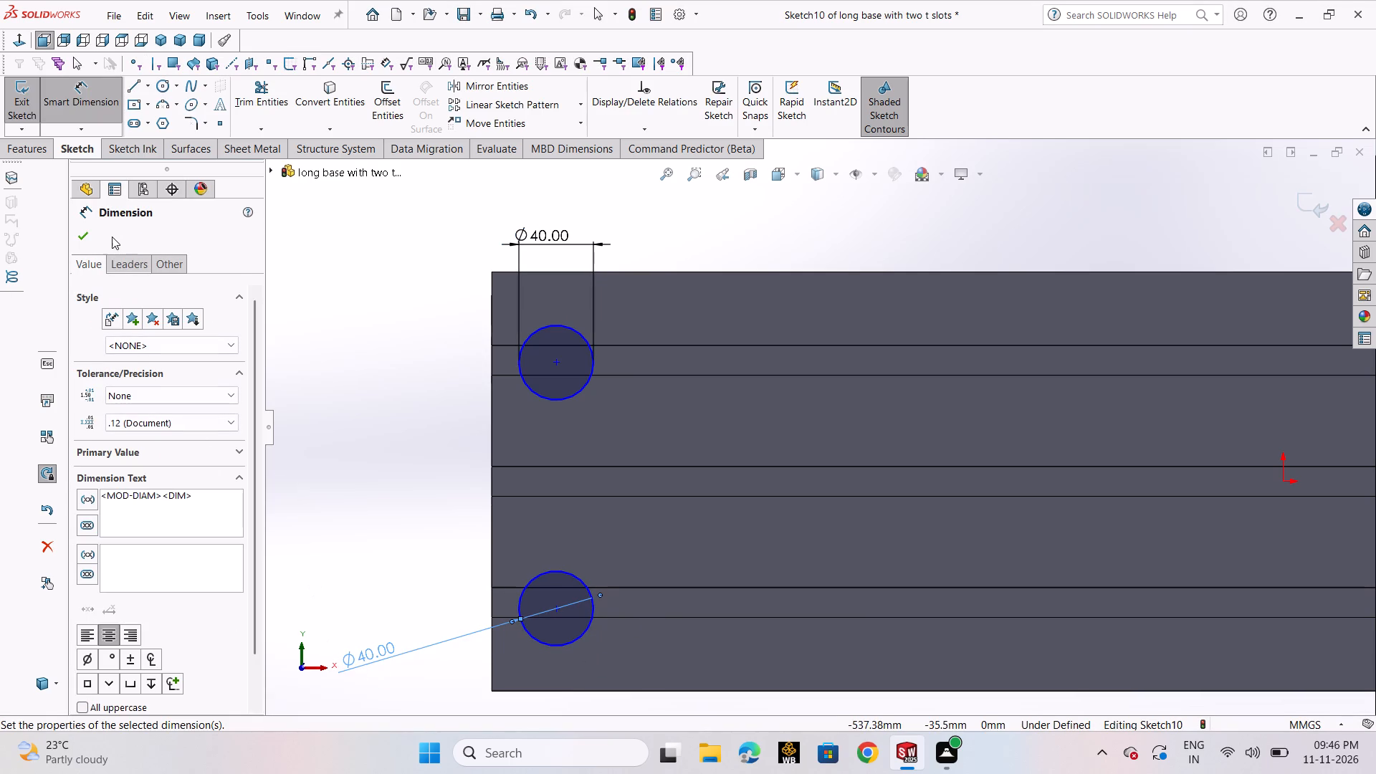
left_click(88, 236)
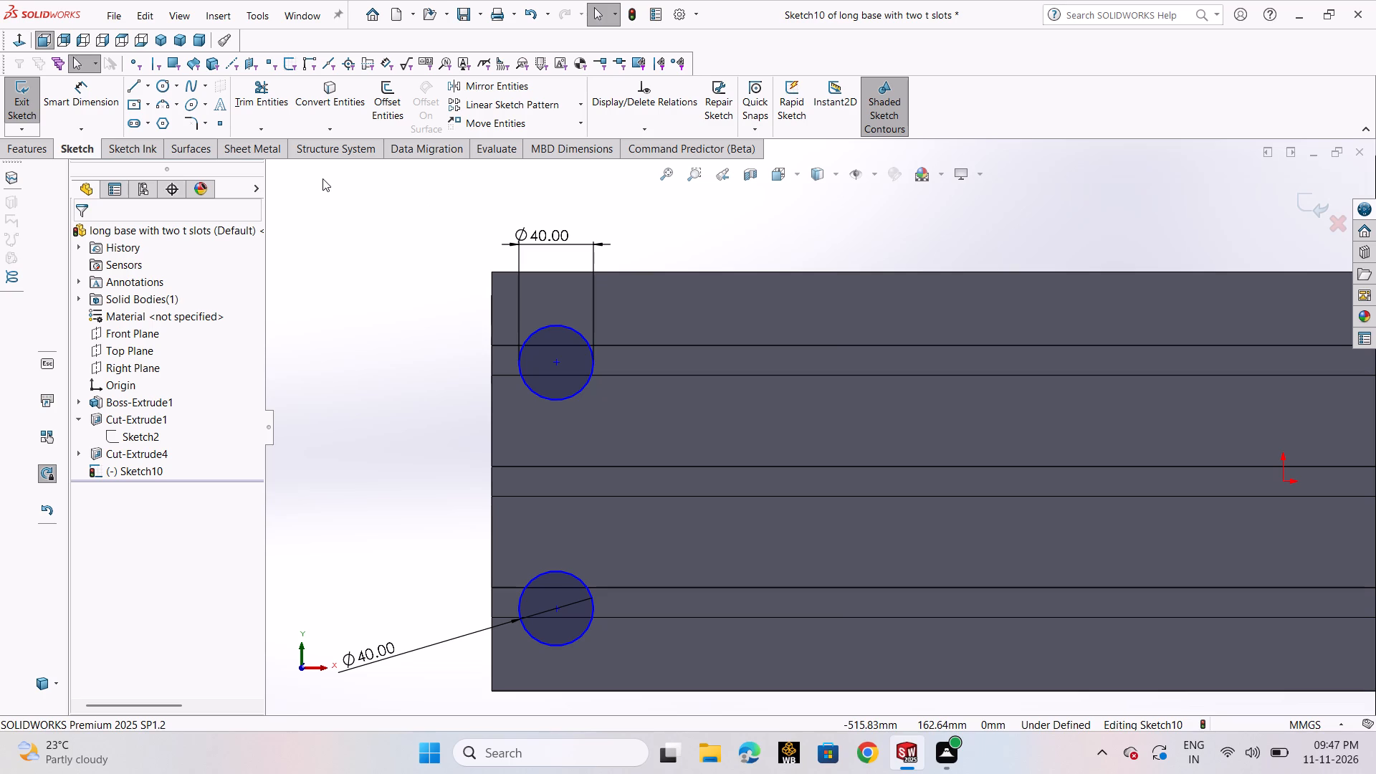
Dimension the vertical distance between the two circle centers as 165 mm.
left_click(57, 100)
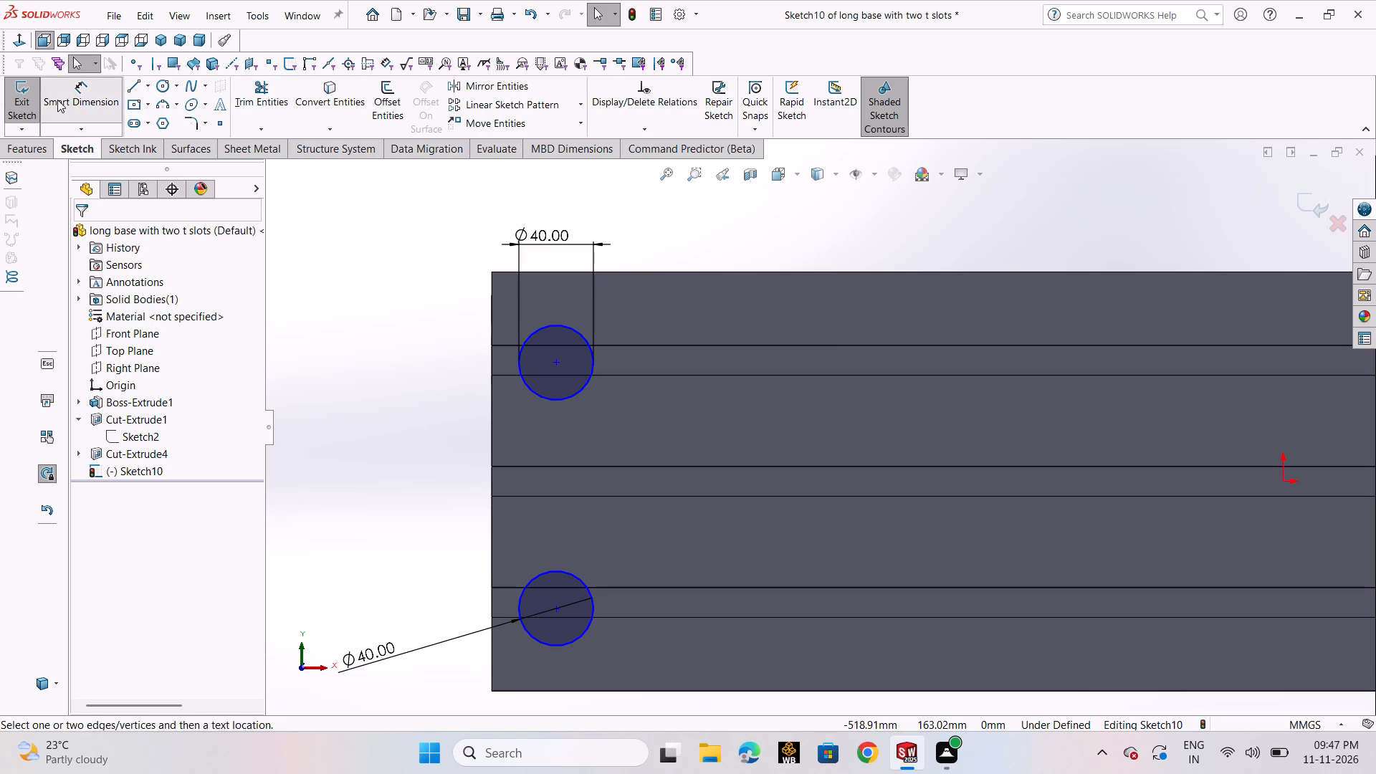
left_click(557, 365)
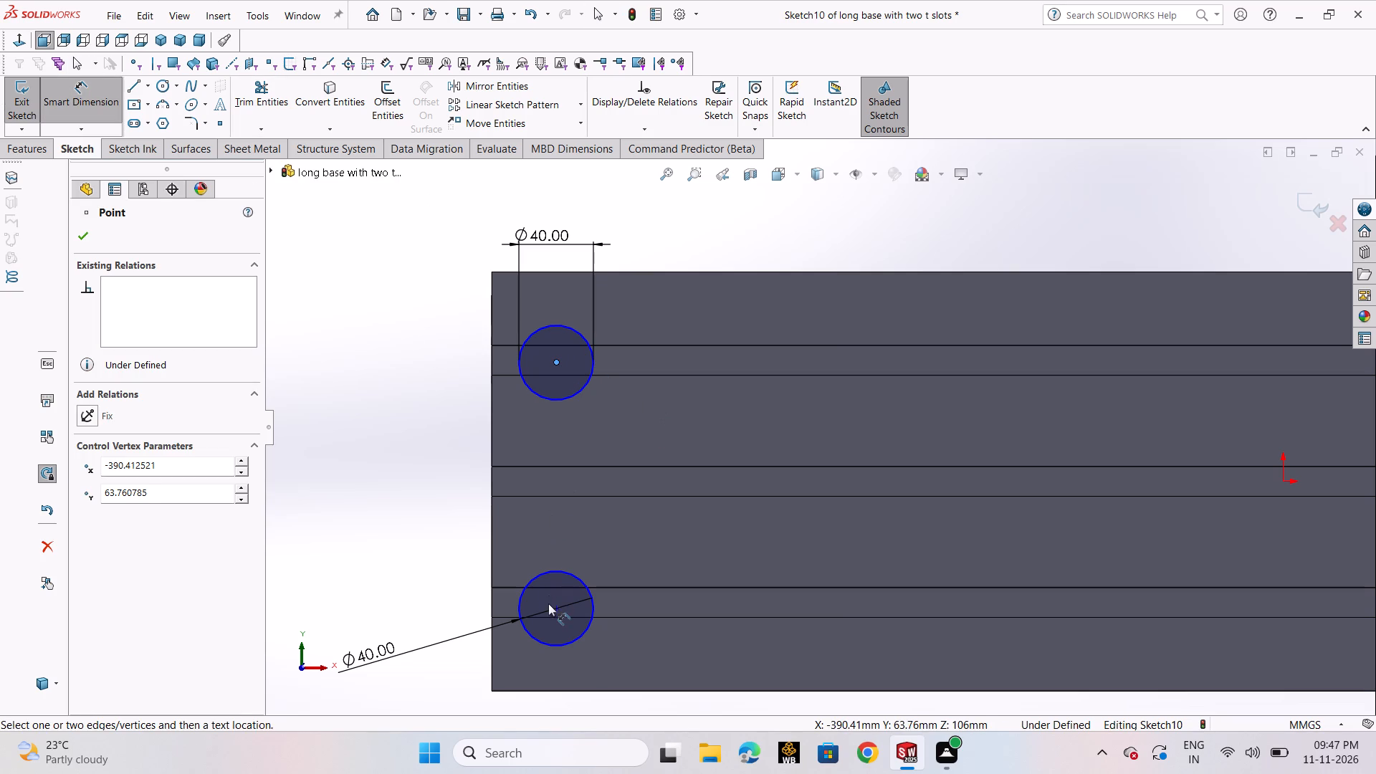
left_click(554, 612)
left_click(416, 474)
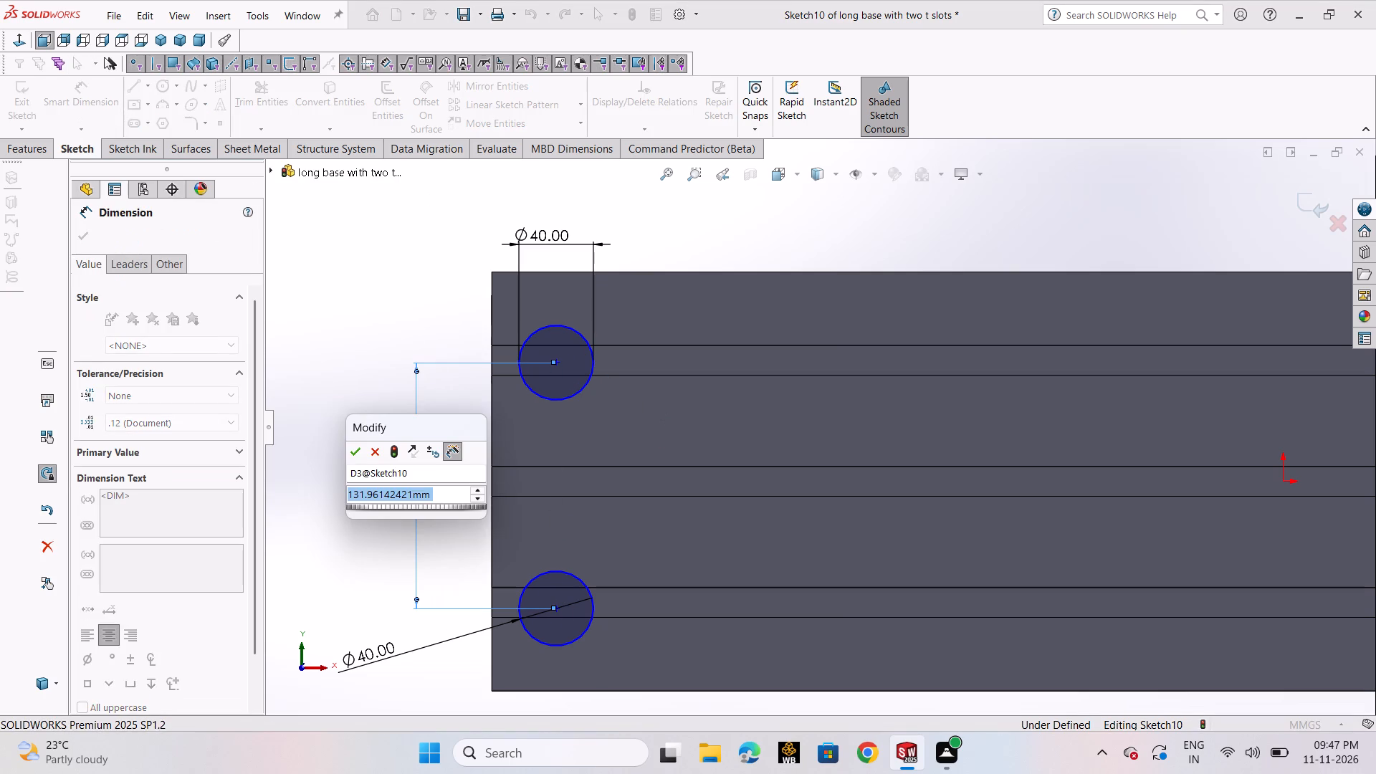
type("165")
key("Return")
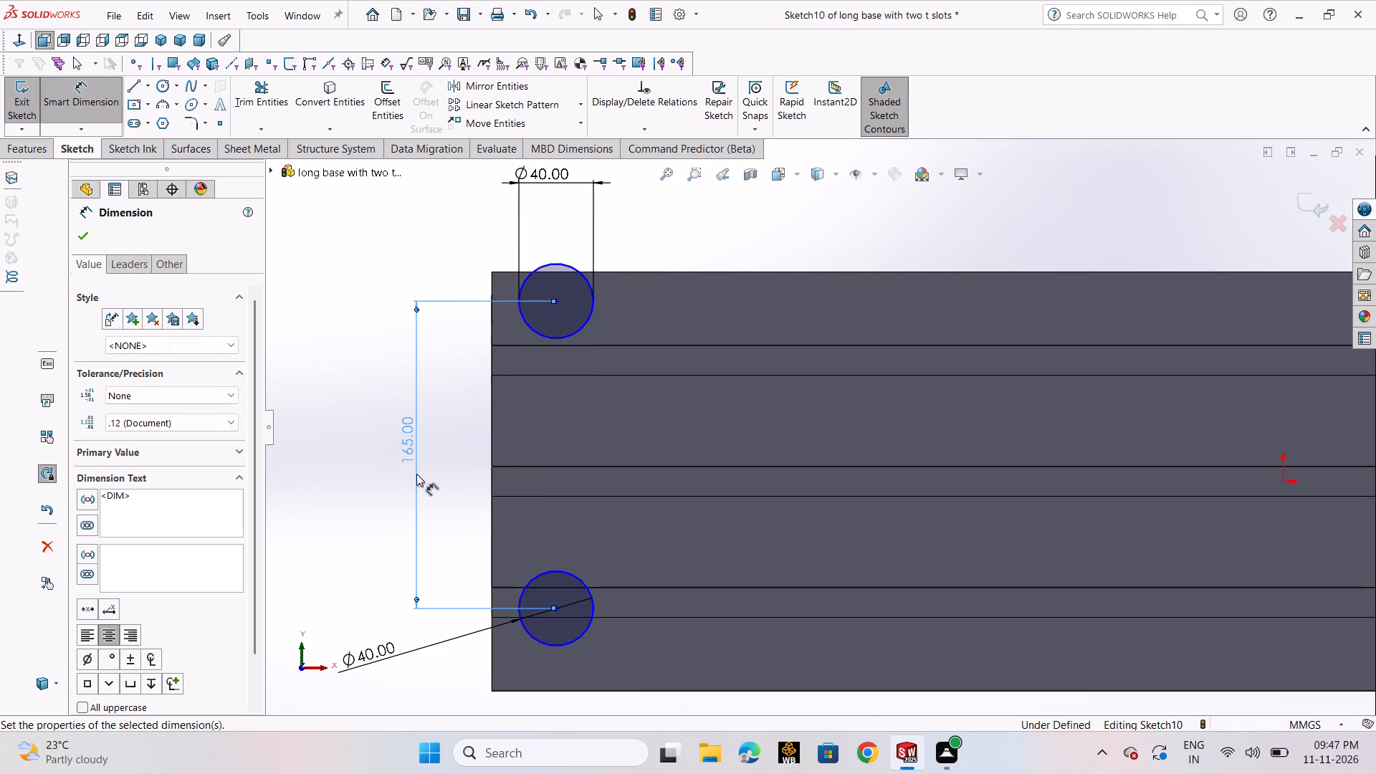
left_click(85, 233)
Dimension the upper circle's center vertically from the origin as 165/2 (82.5 mm).
scroll(666, 383, "up", 3)
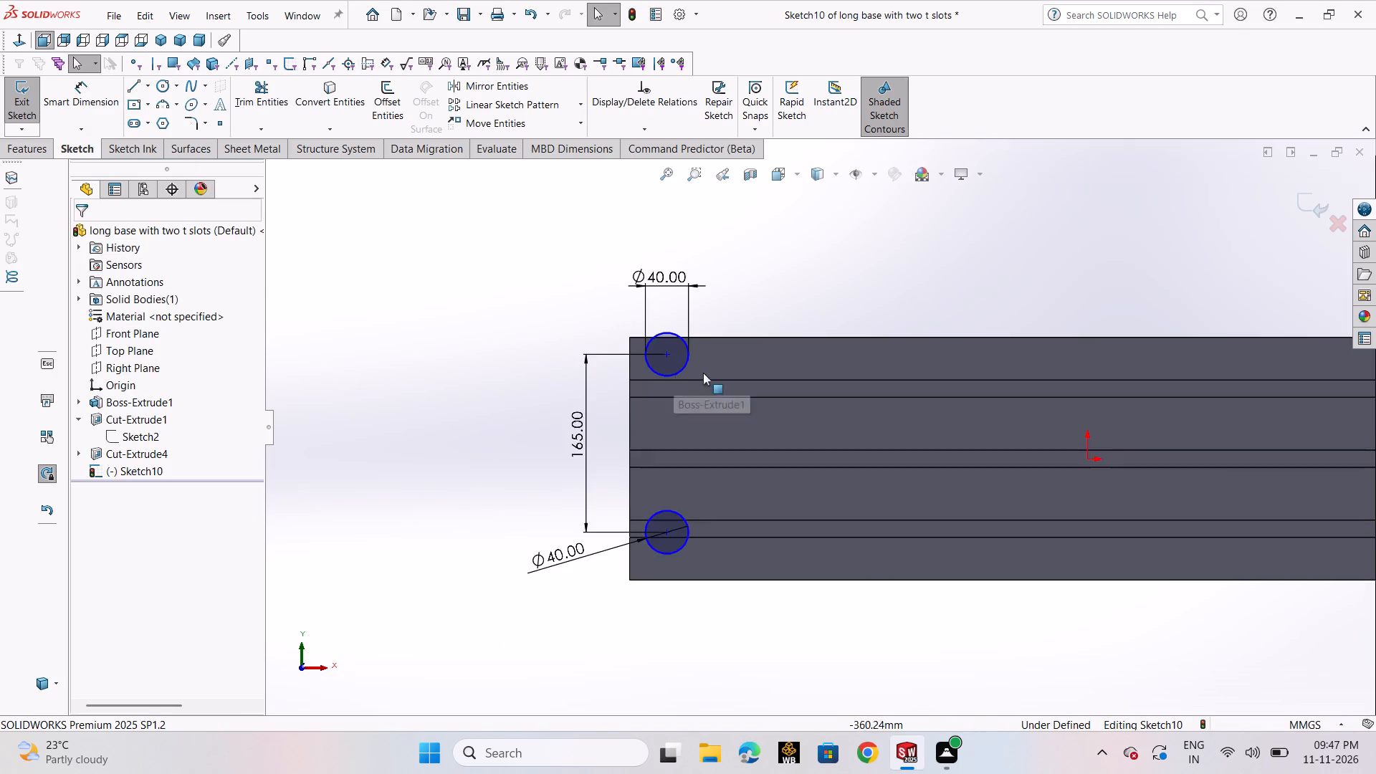
scroll(703, 373, "up", 3)
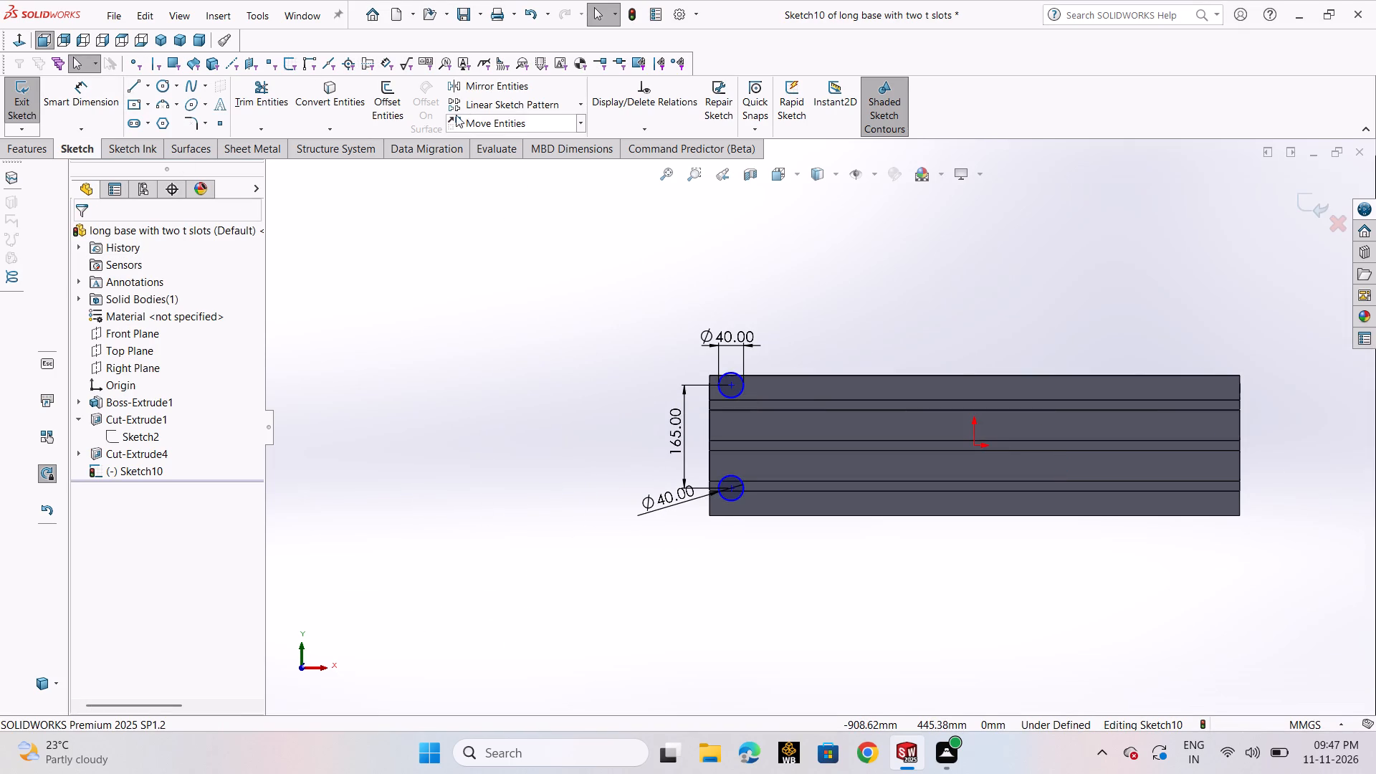
left_click(55, 105)
scroll(656, 416, "down", 3)
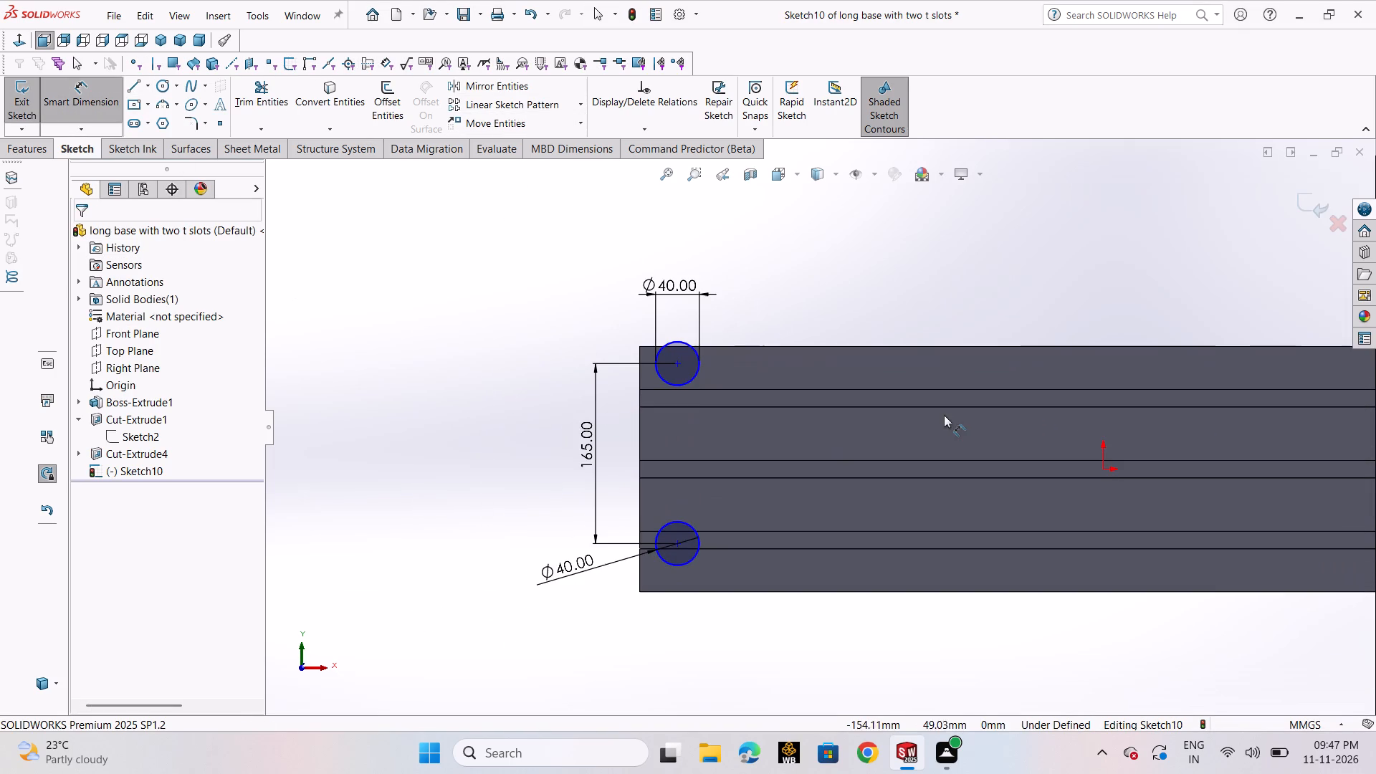
left_click(678, 364)
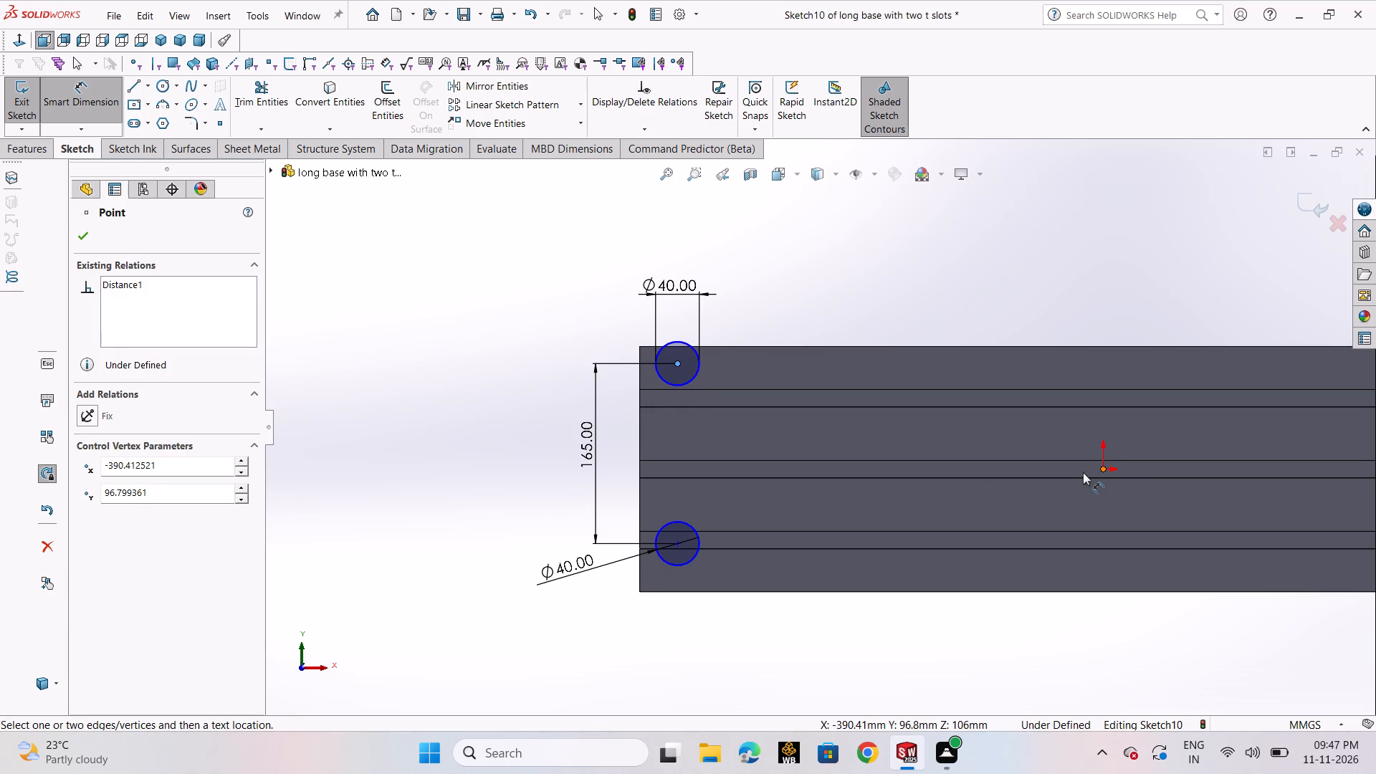
left_click(1101, 469)
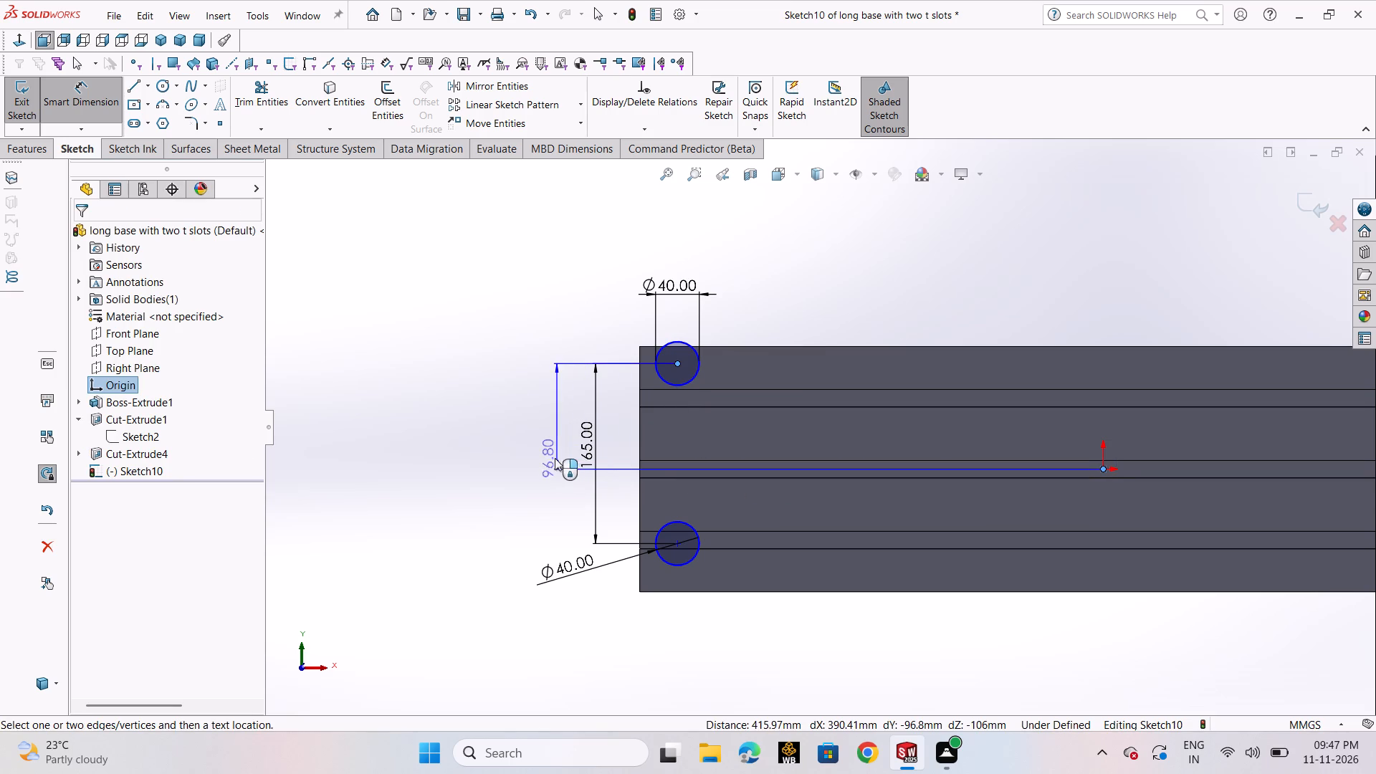
left_click(514, 432)
type("165/2")
key("Return")
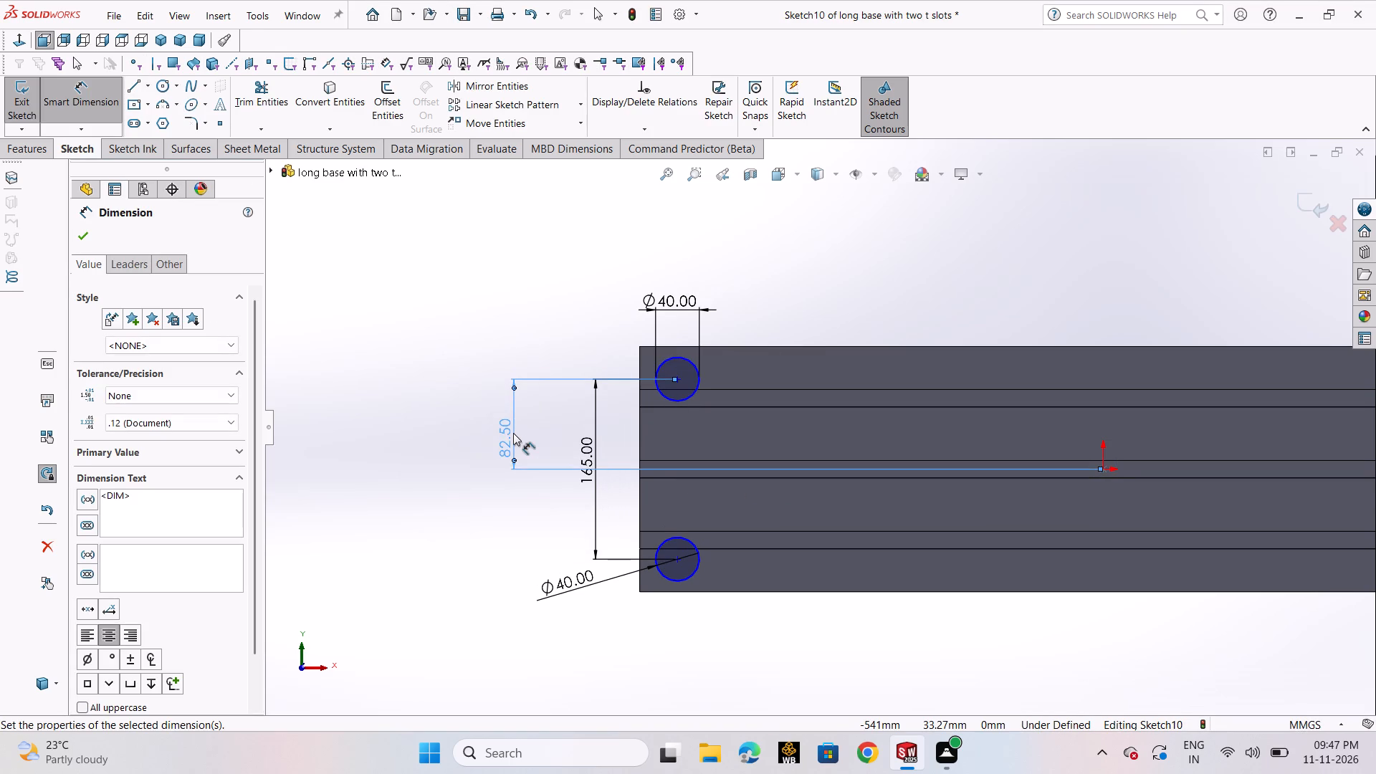
left_click(90, 237)
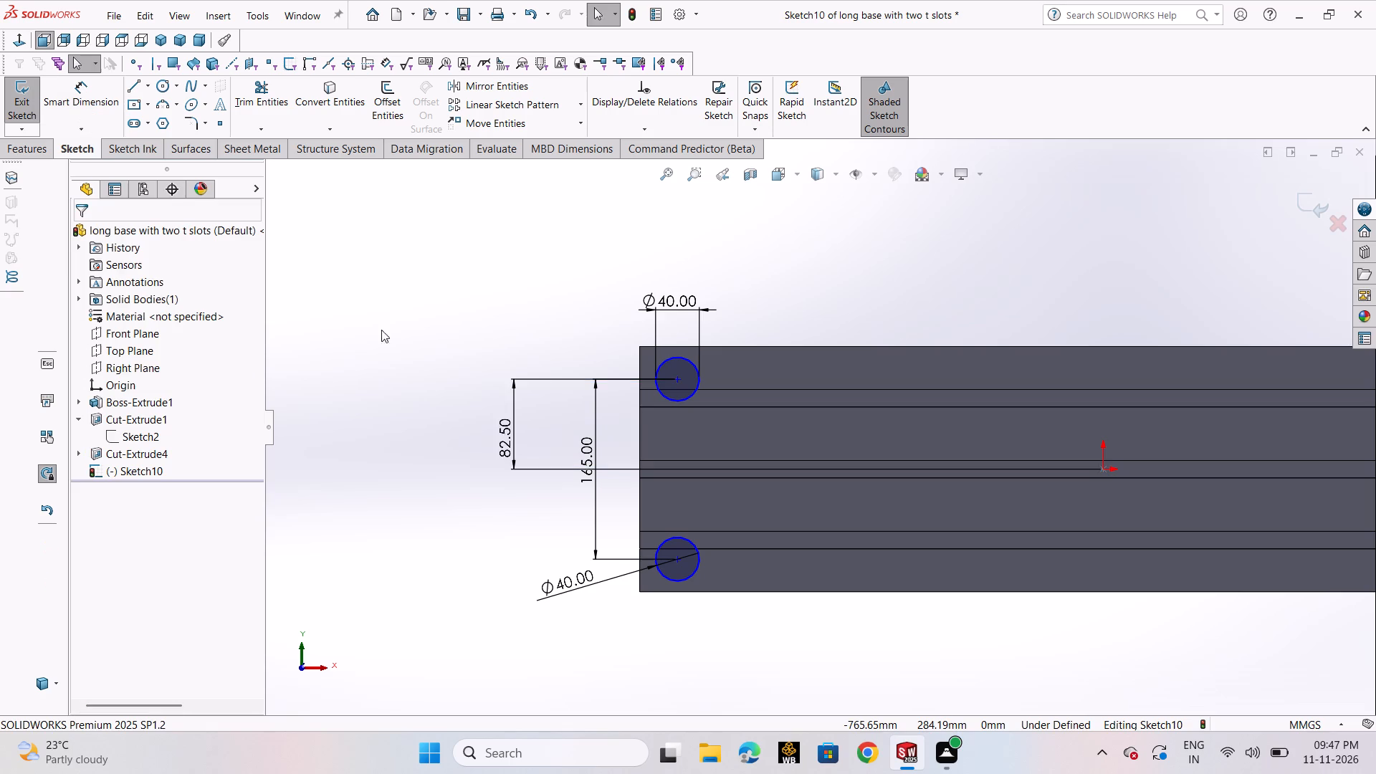
scroll(608, 399, "up", 2)
scroll(782, 419, "up", 1)
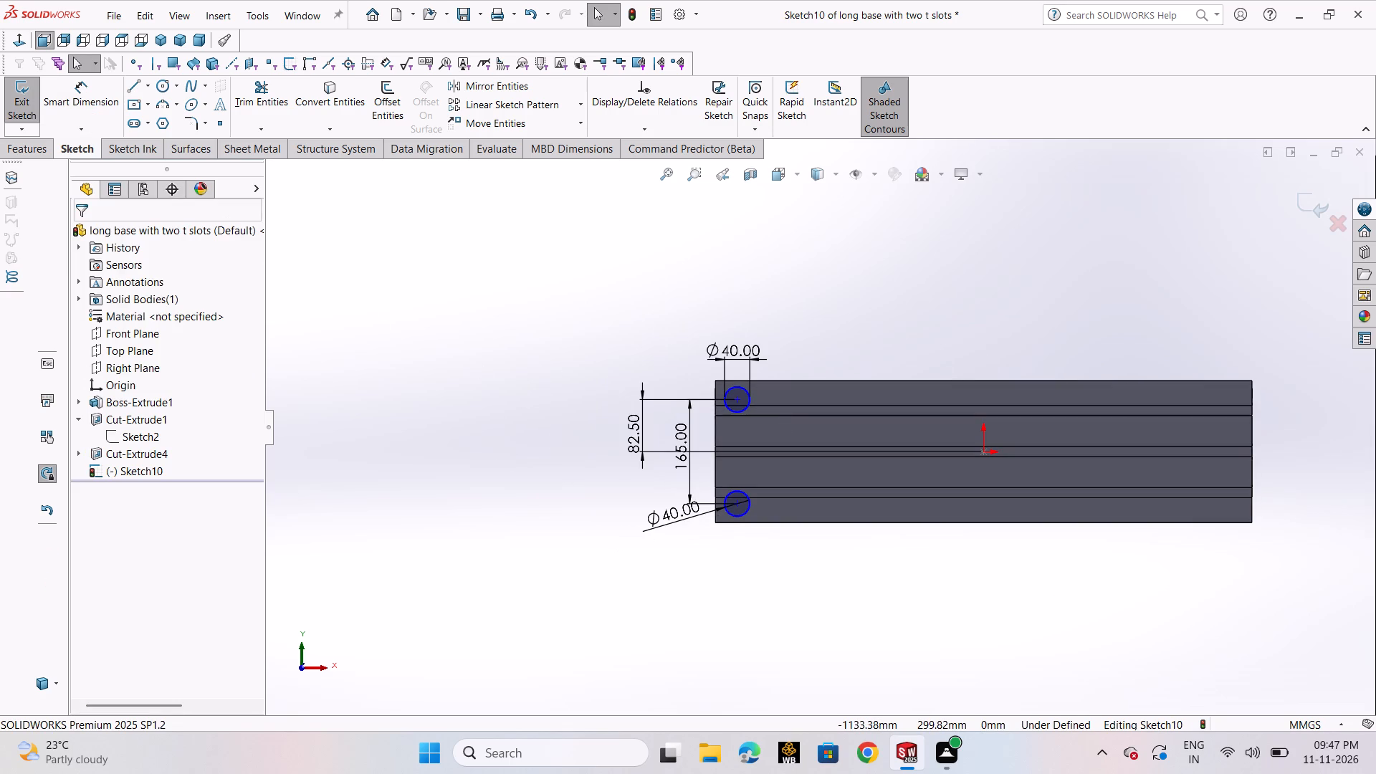
Dimension the upper circle's center horizontally at 45 mm from the block's left edge.
left_click(71, 110)
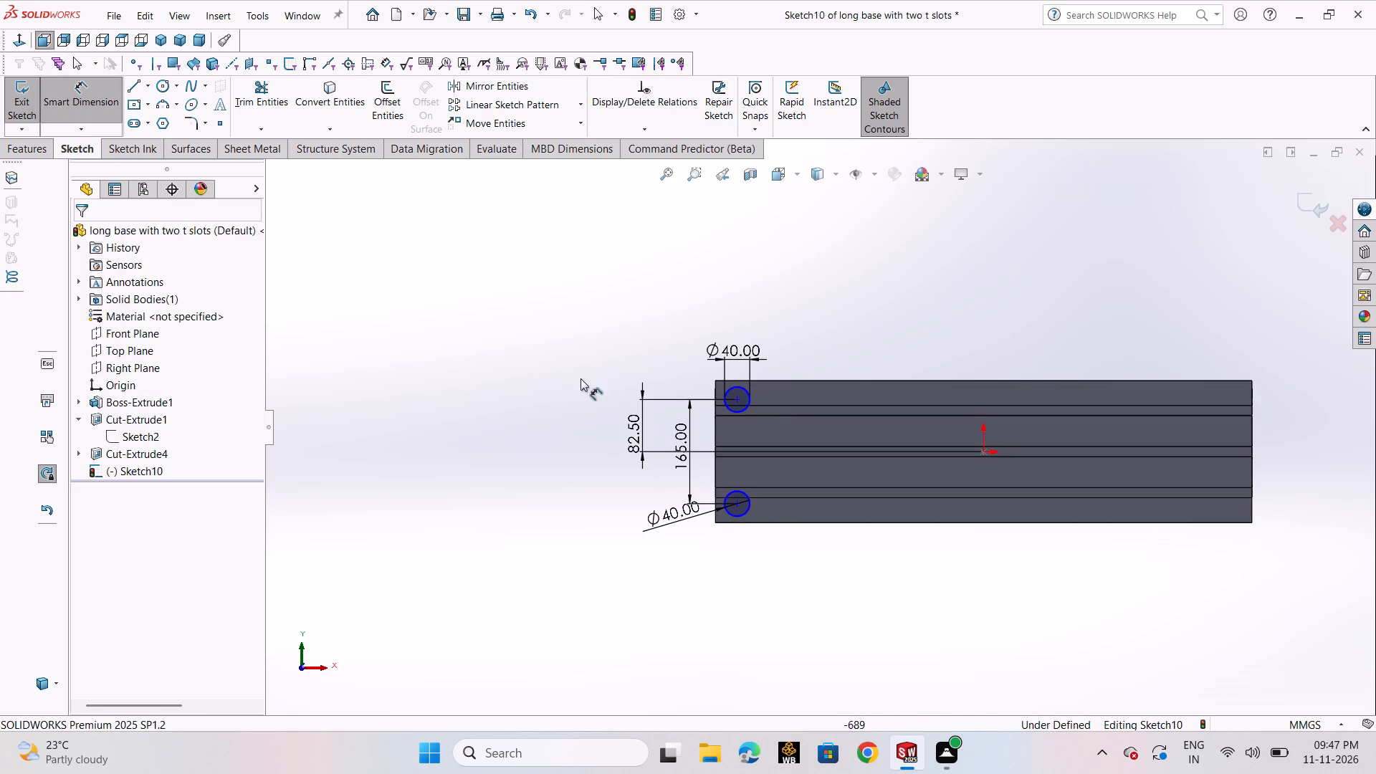
scroll(652, 396, "down", 4)
scroll(839, 386, "down", 3)
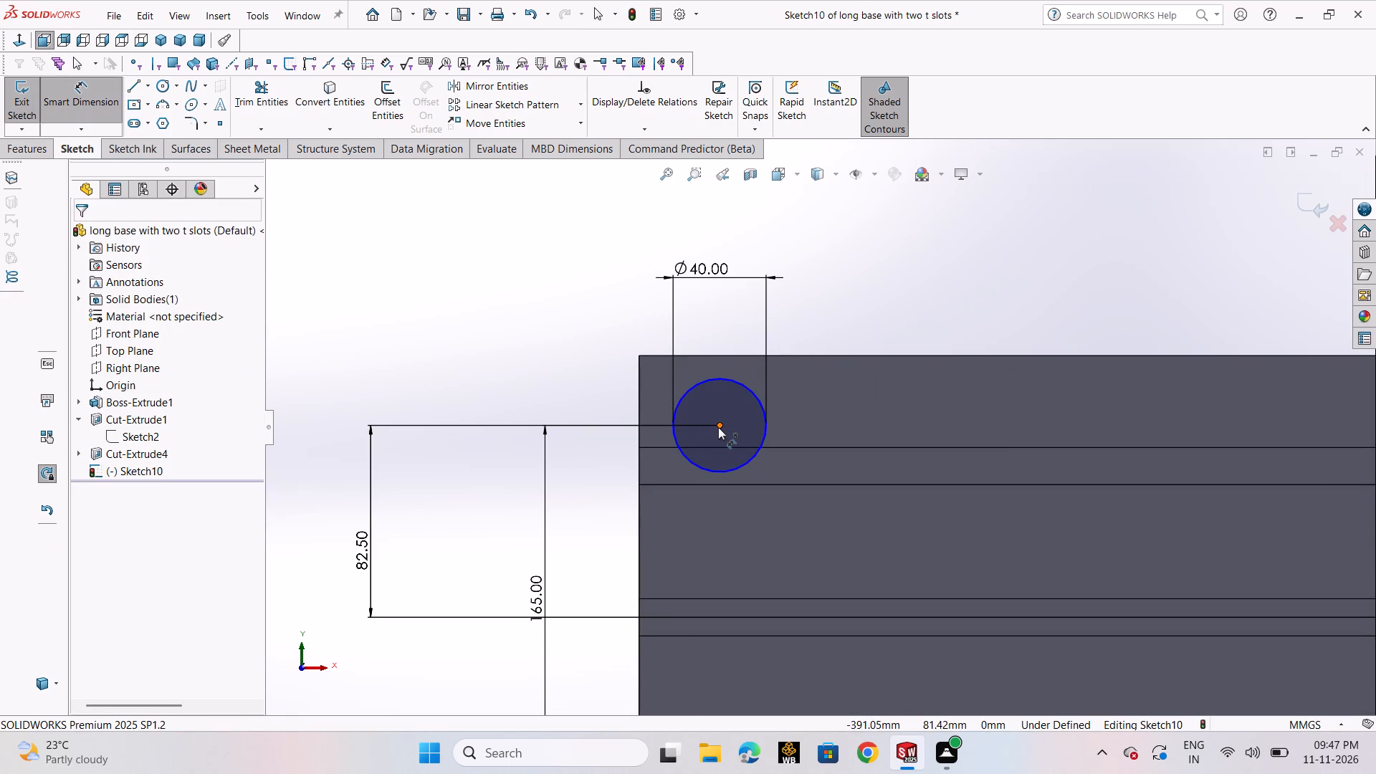
left_click(718, 427)
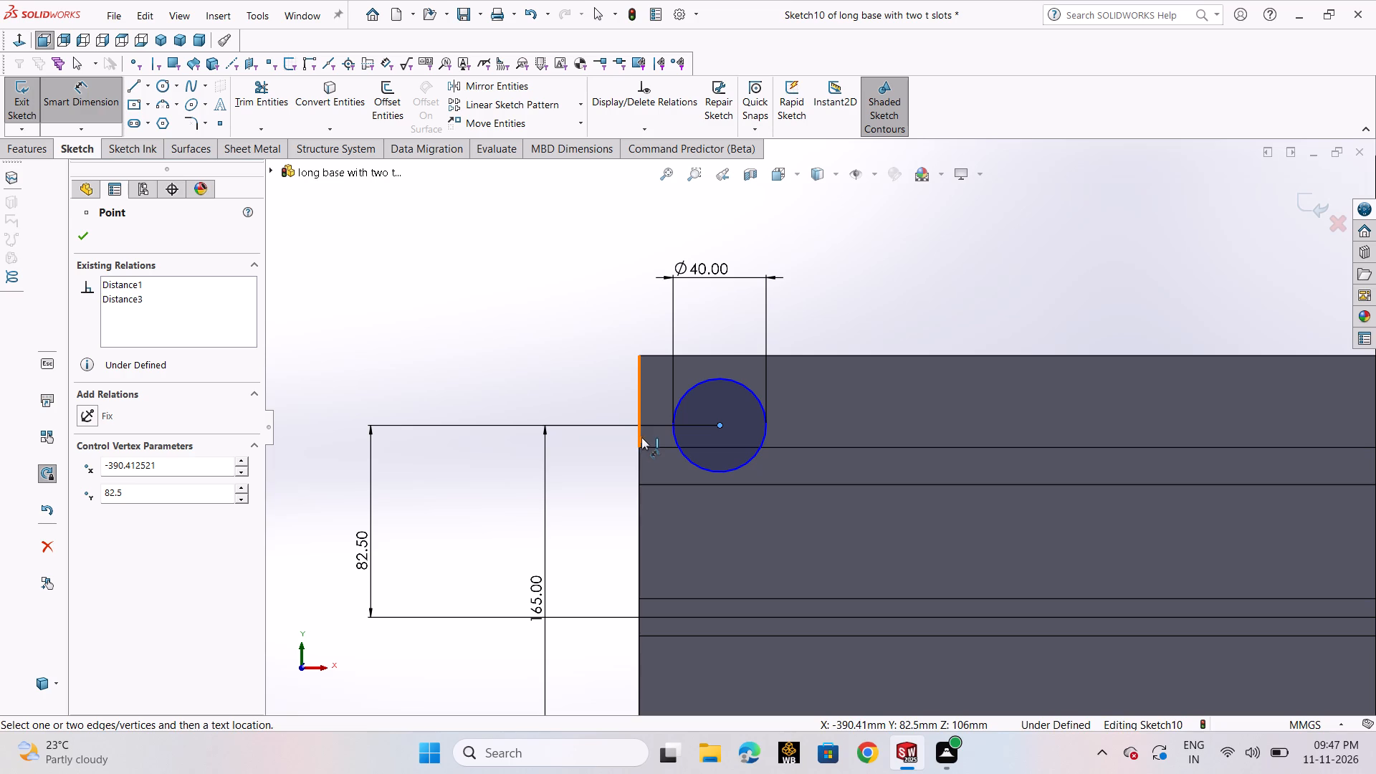
left_click(640, 436)
left_click(636, 247)
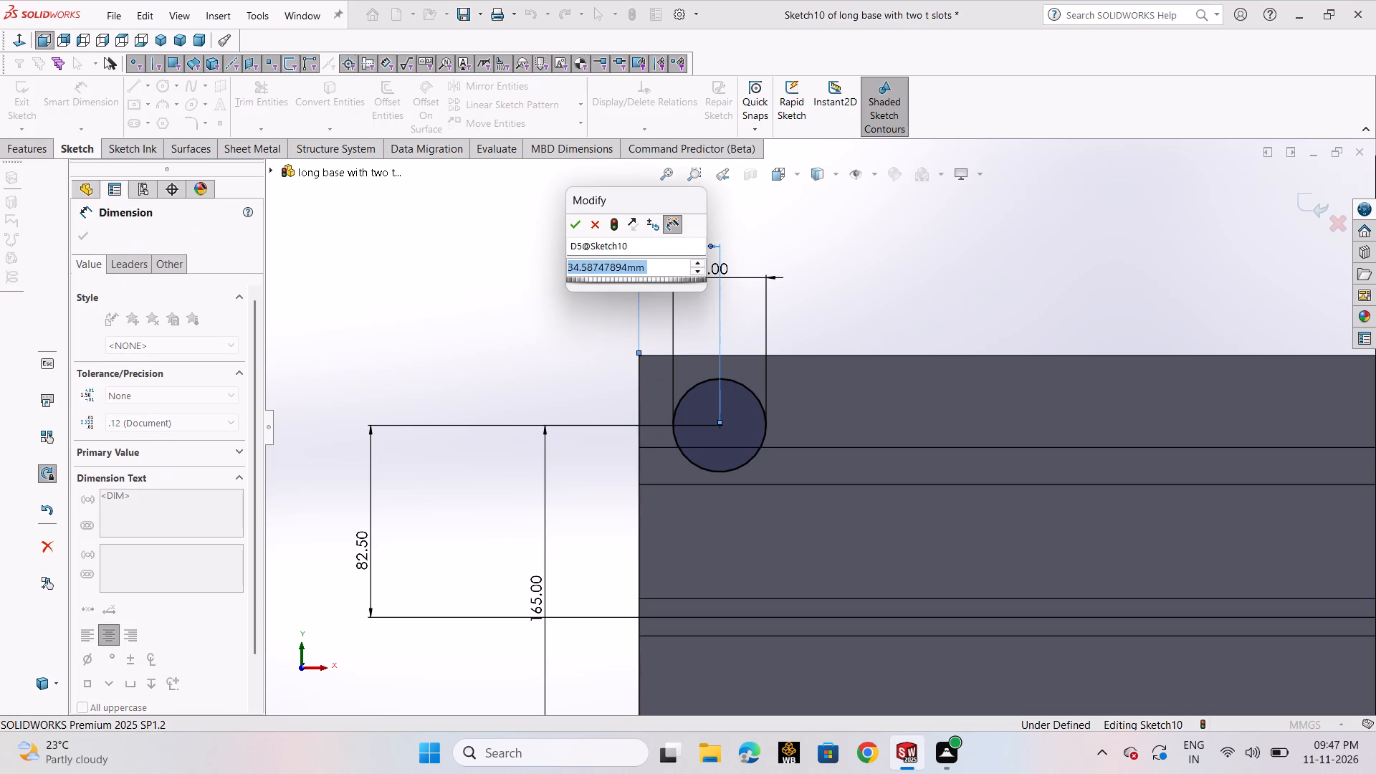
type("45")
key("Return")
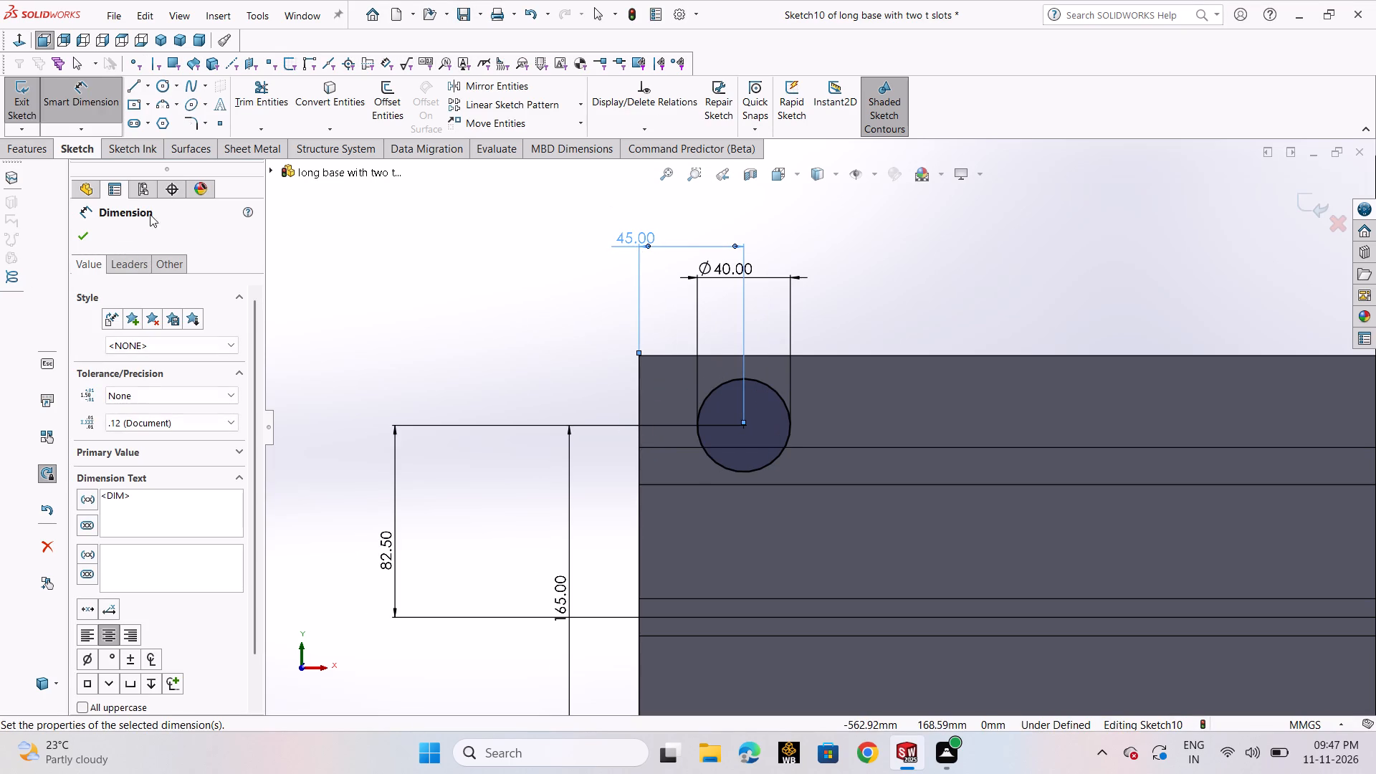
left_click(90, 236)
Add a Vertical relation between the center points of the upper and lower 40 mm circles.
scroll(903, 376, "up", 6)
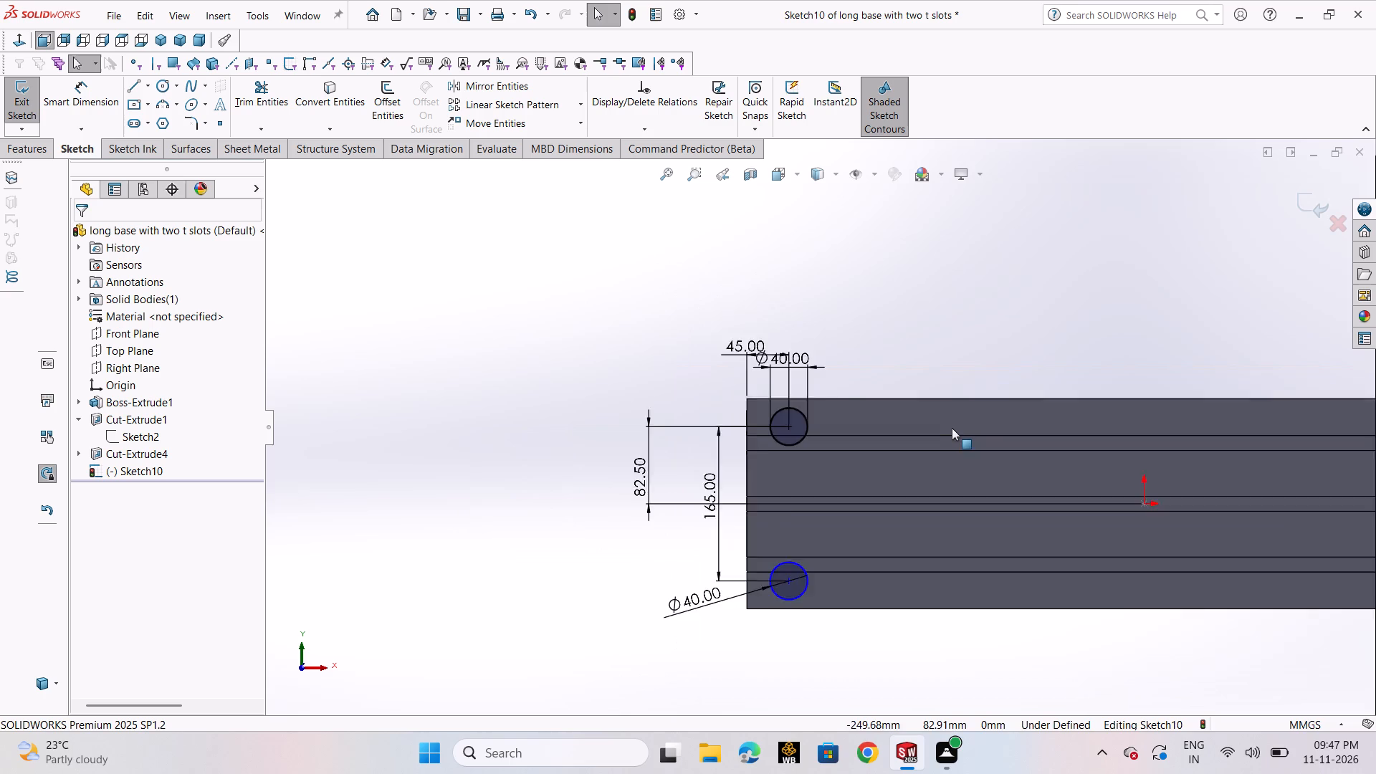
scroll(952, 428, "up", 1)
scroll(836, 518, "down", 4)
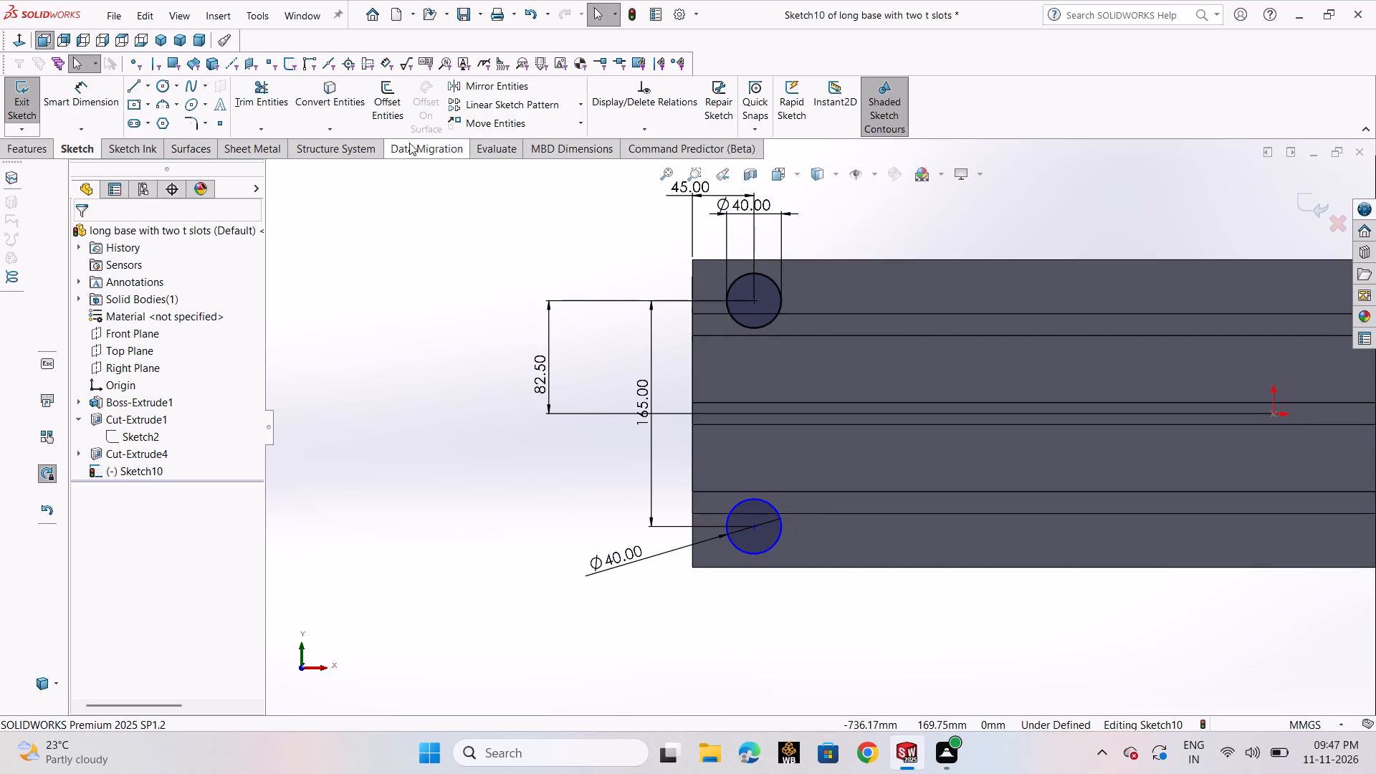
left_click(607, 133)
left_click(621, 164)
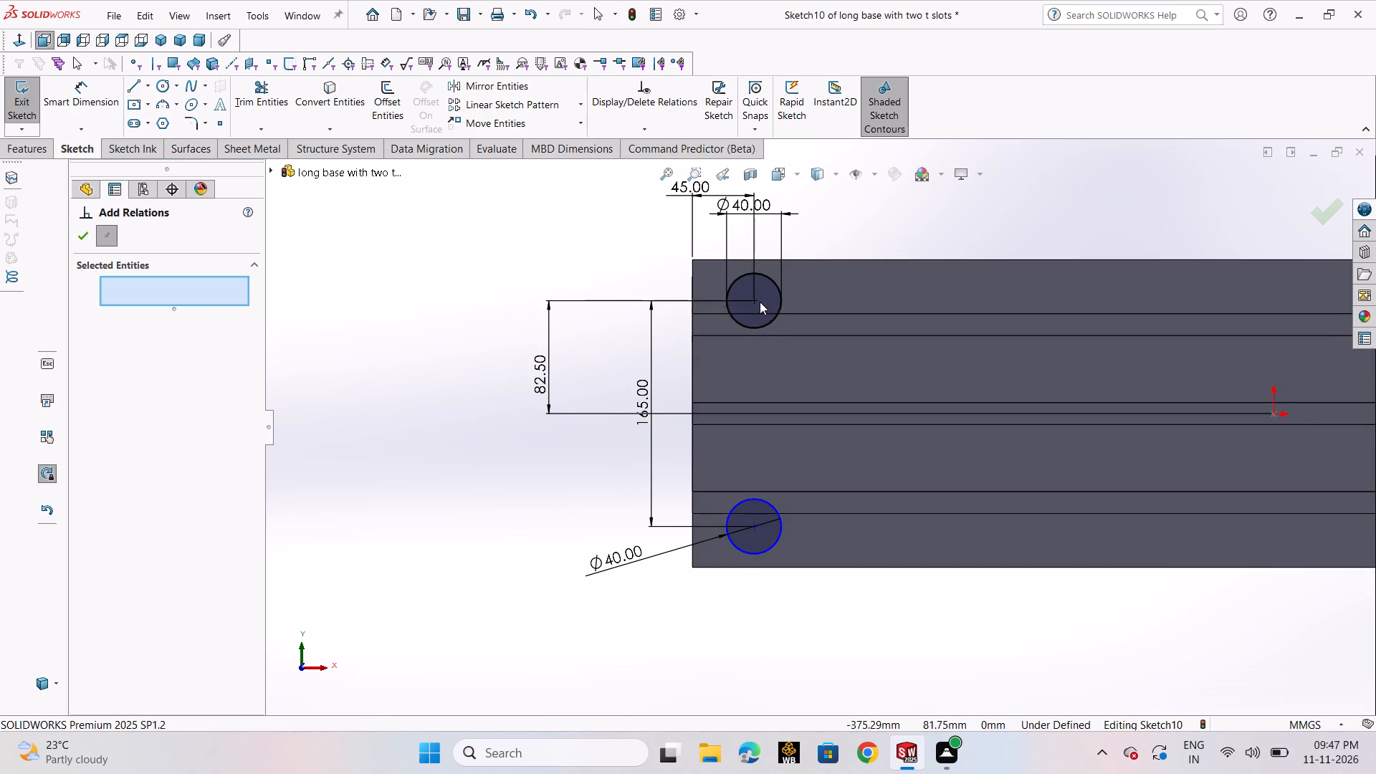
left_click(754, 302)
left_click(751, 530)
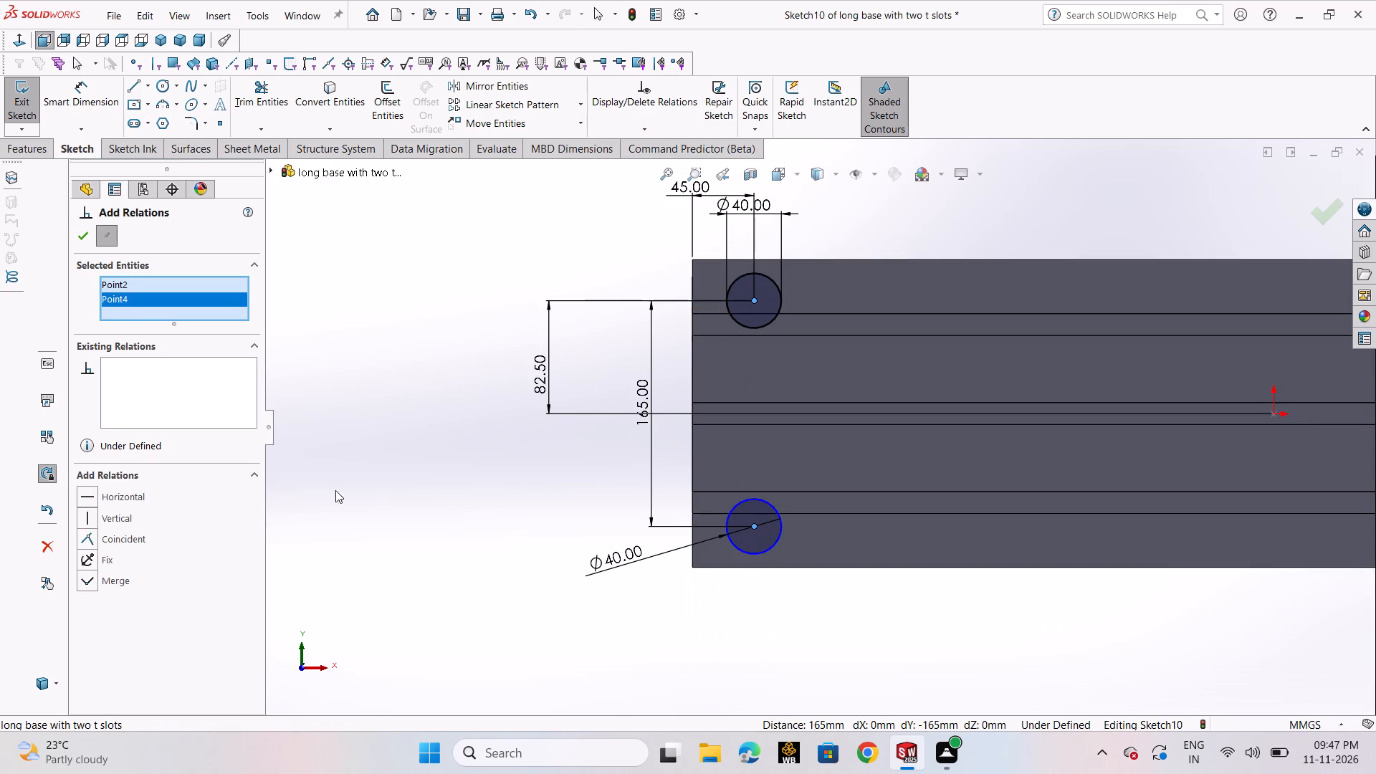
left_click(120, 523)
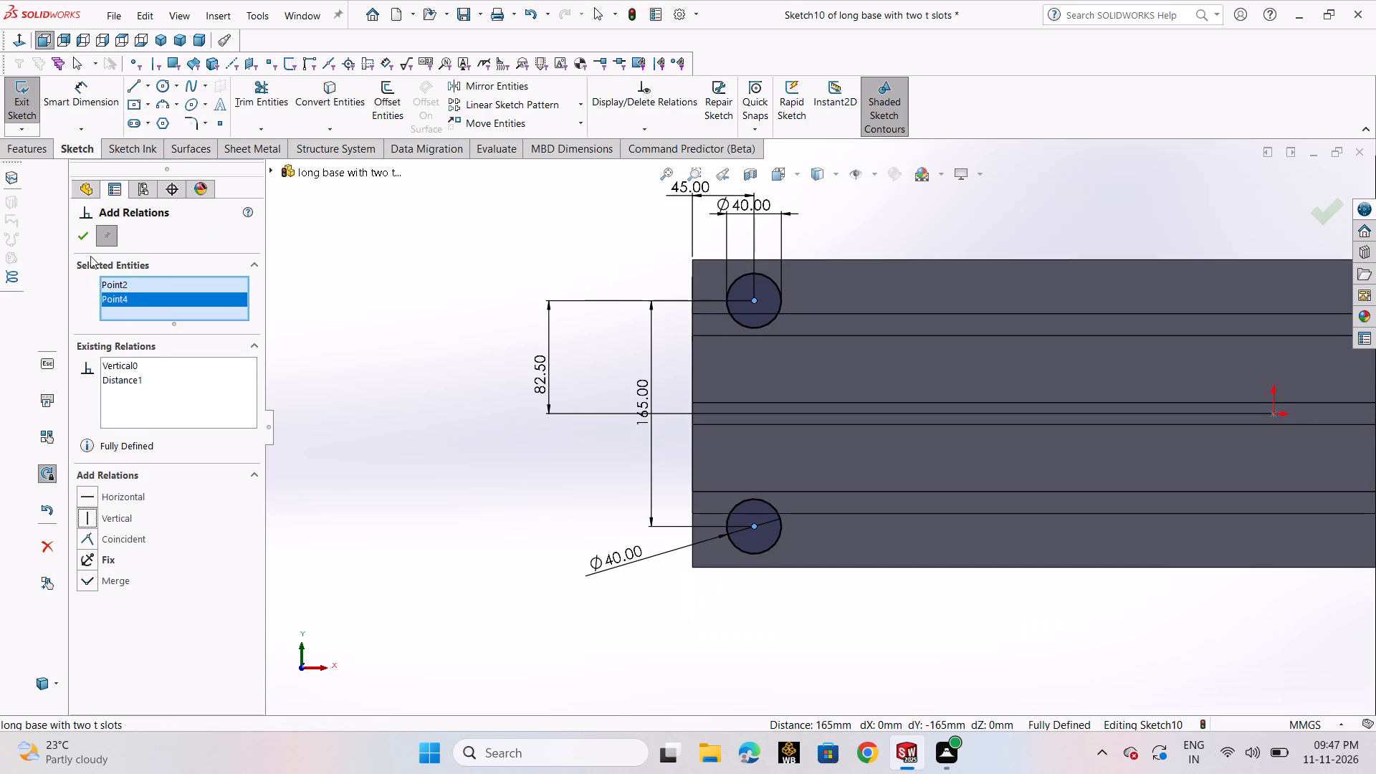
left_click(82, 239)
left_click(373, 449)
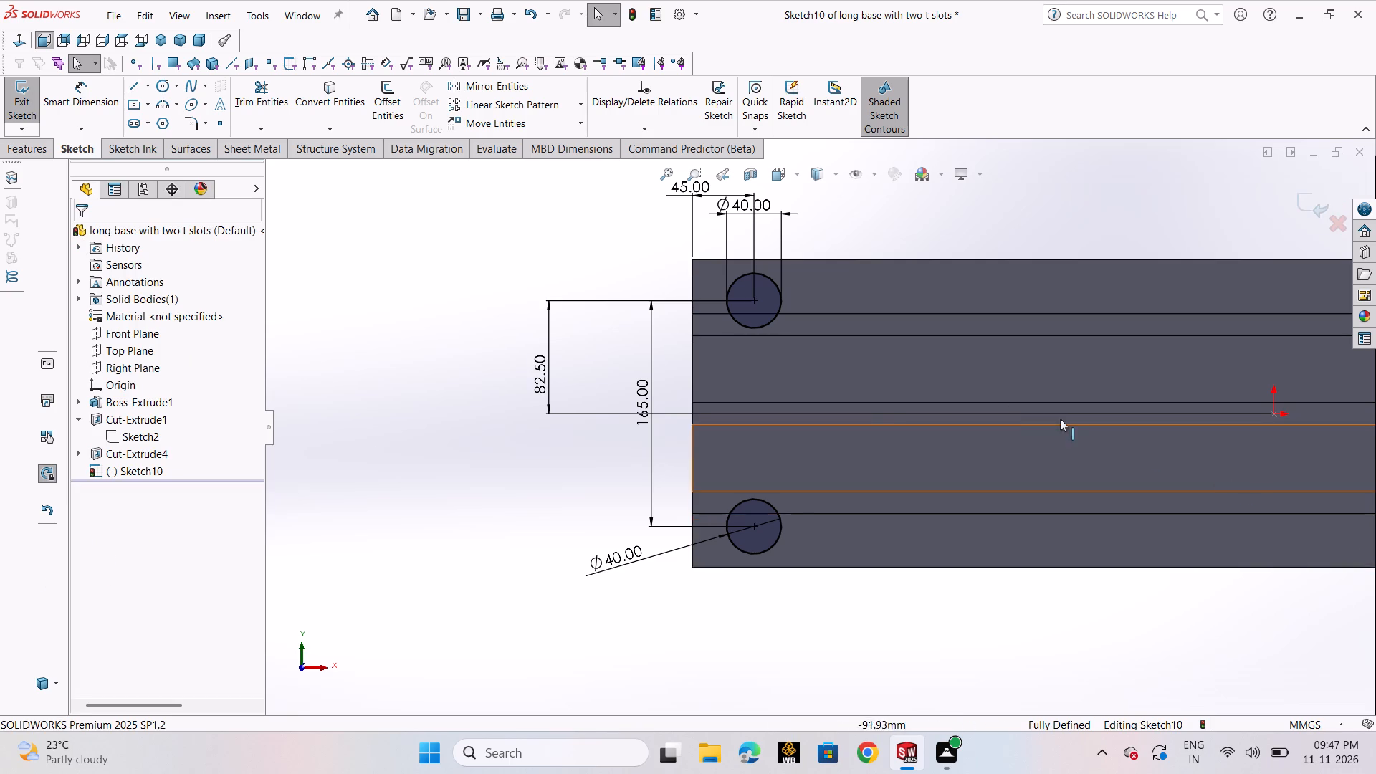
scroll(998, 401, "up", 2)
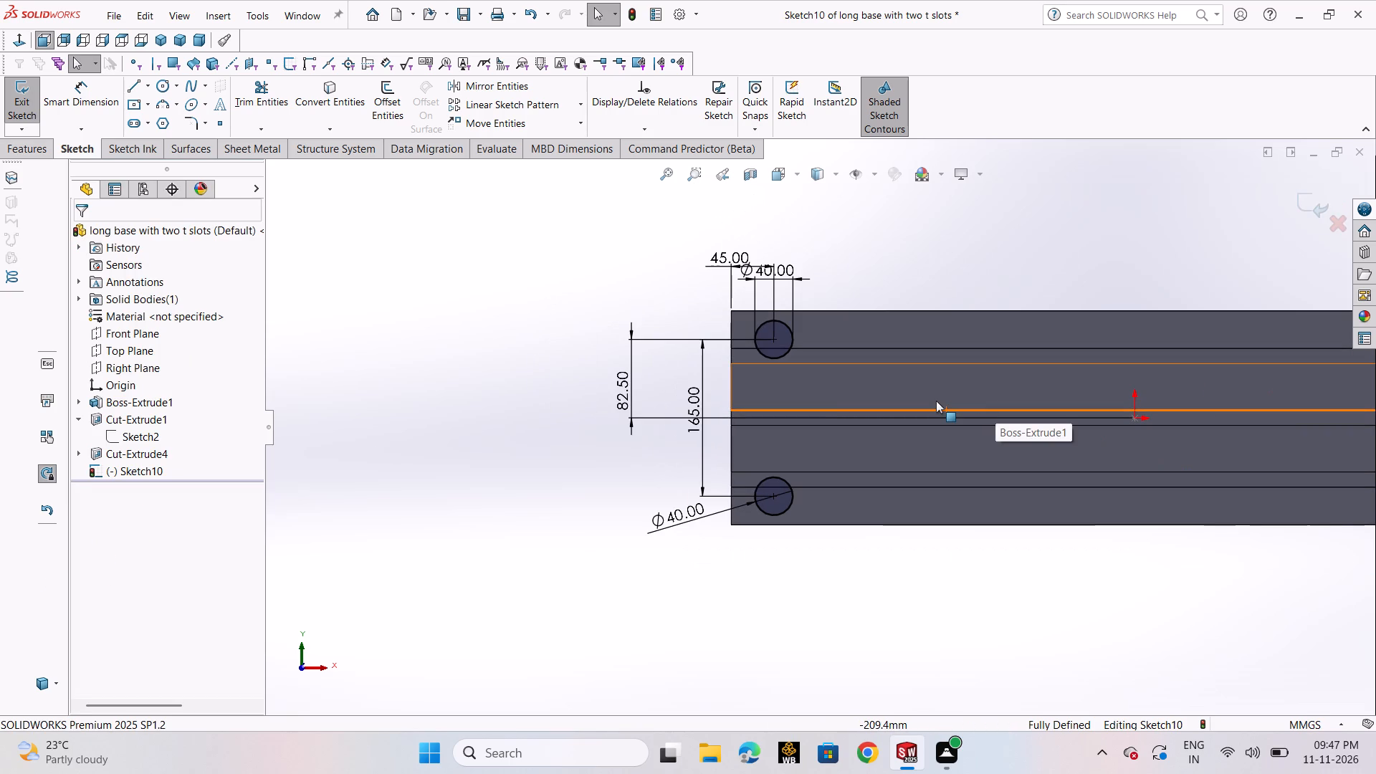
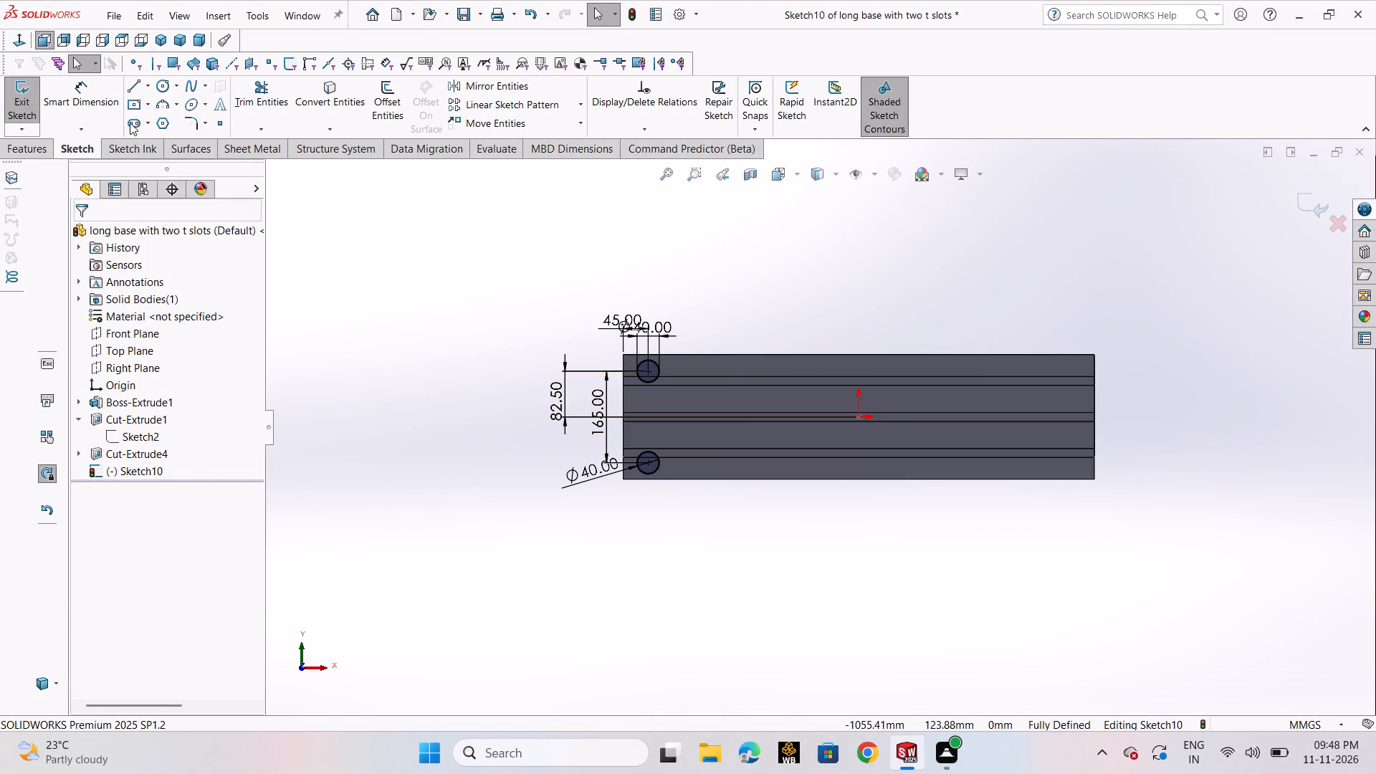
Draw a center rectangle about 39 x 155 mm centered midway between the two 40 mm circles, reaching the upper circle's edge.
left_click(134, 102)
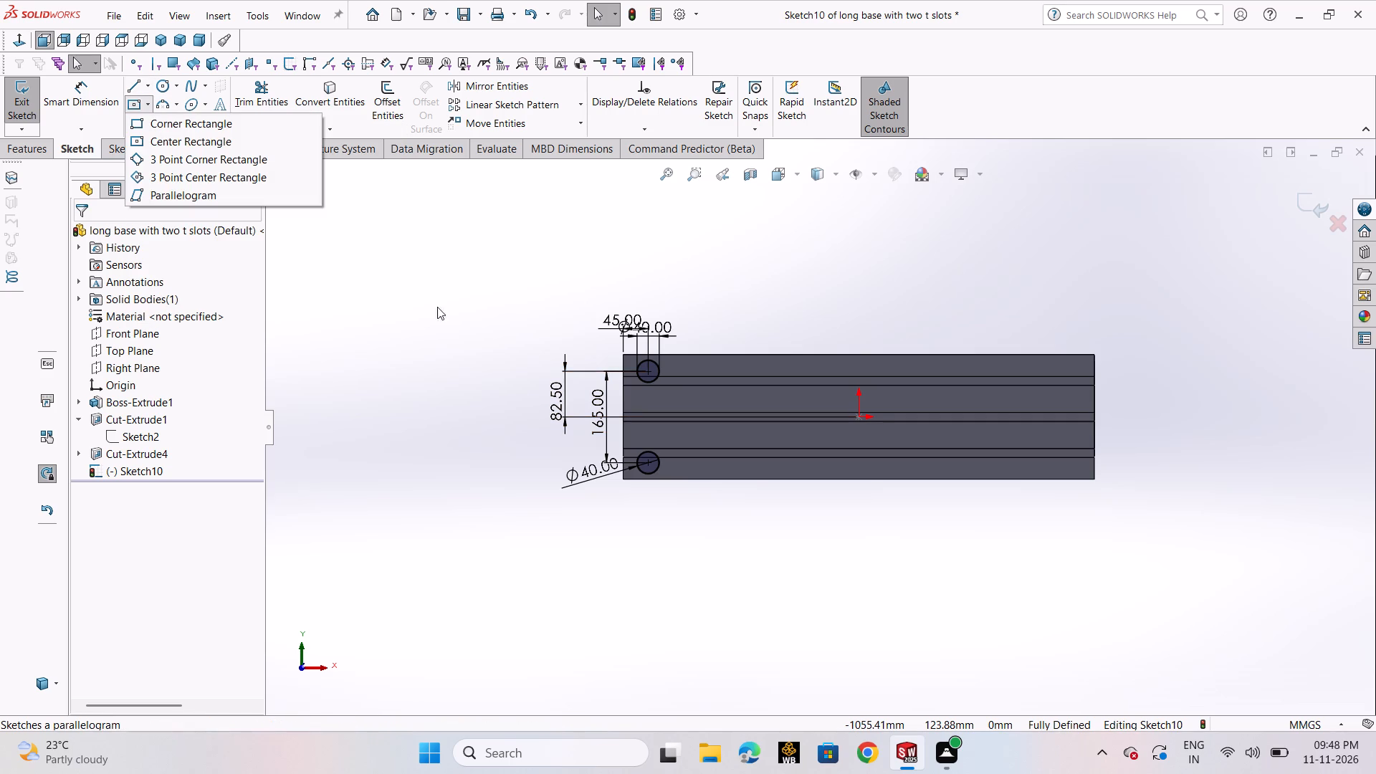
left_click(218, 143)
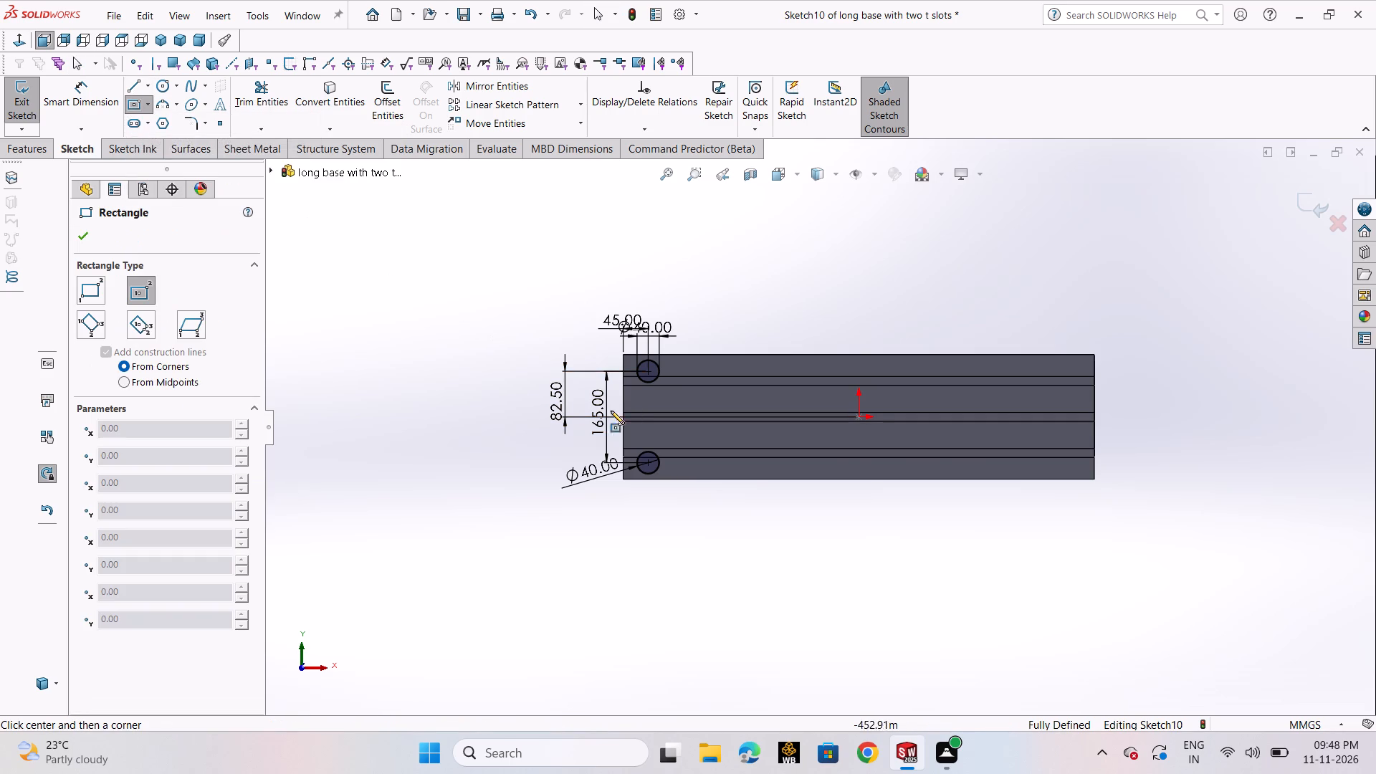
scroll(659, 426, "down", 4)
left_click(658, 403)
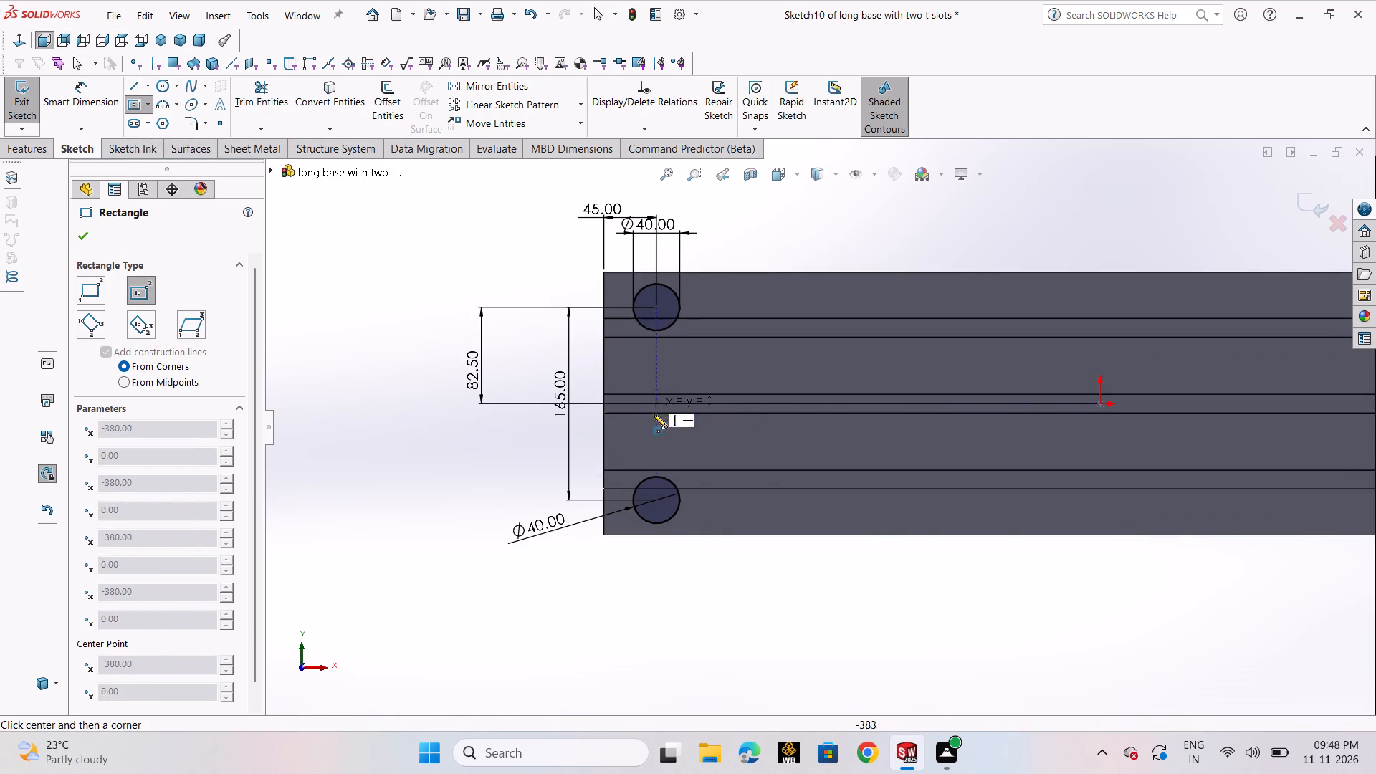
left_click(677, 312)
right_click(677, 312)
left_click(704, 328)
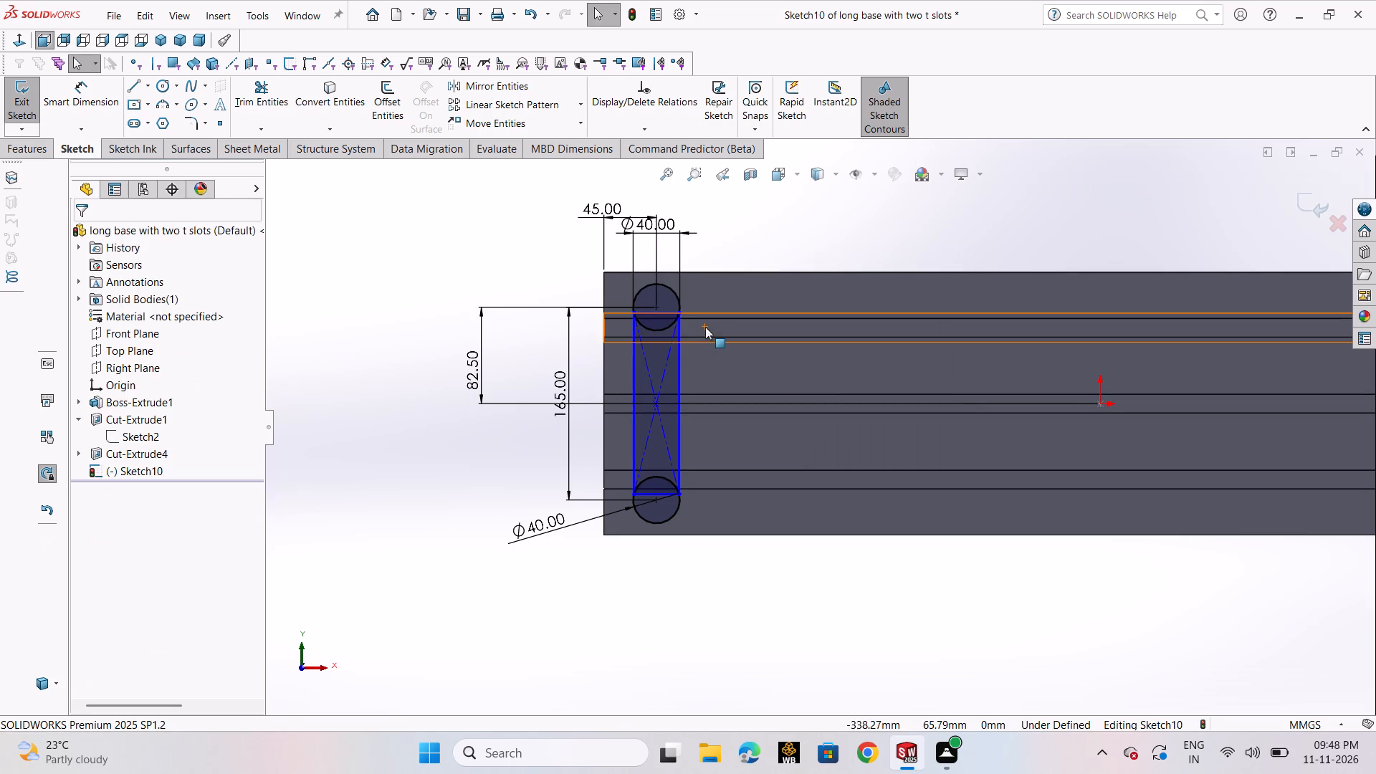
Trim the inner circle arcs, the rectangle's short sides and its construction diagonals, leaving a single vertical slot outline.
left_click(250, 104)
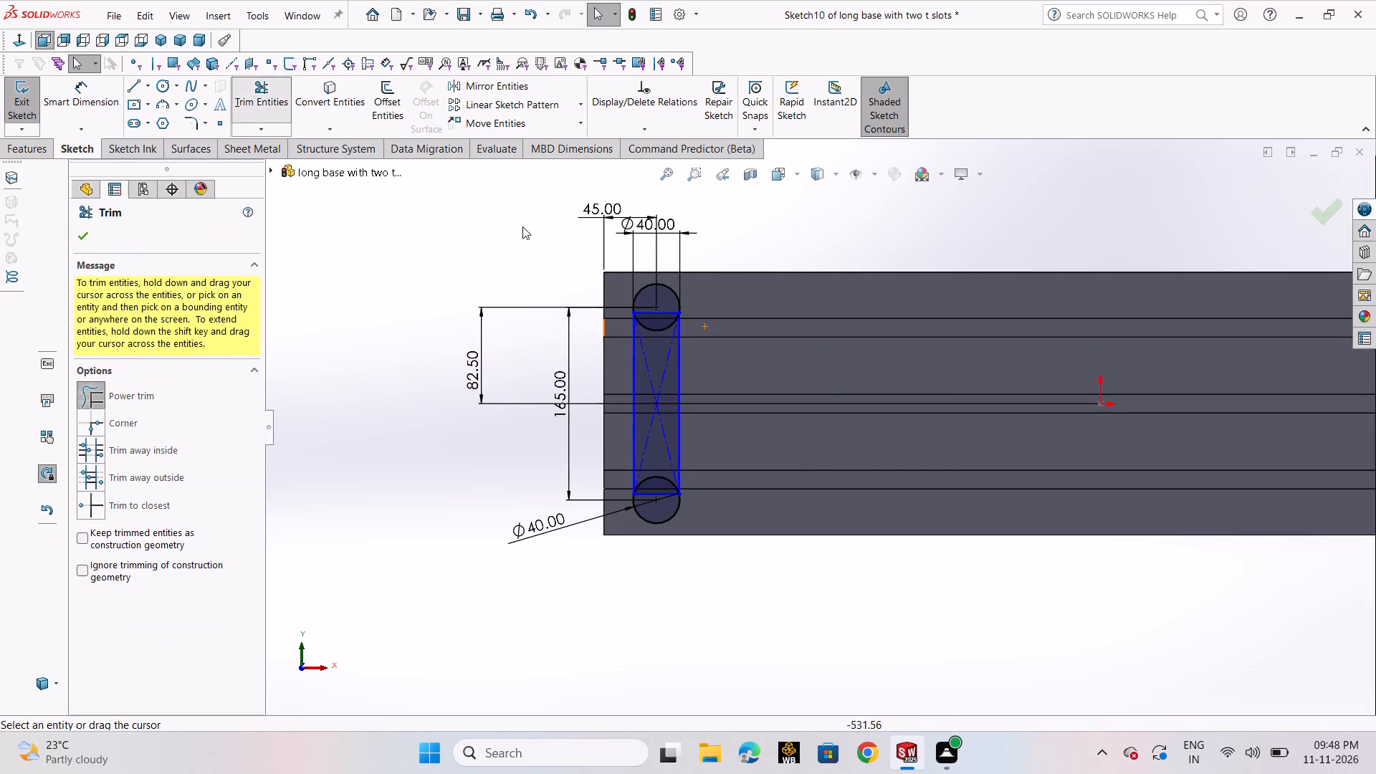
left_click_drag(664, 297, 646, 462)
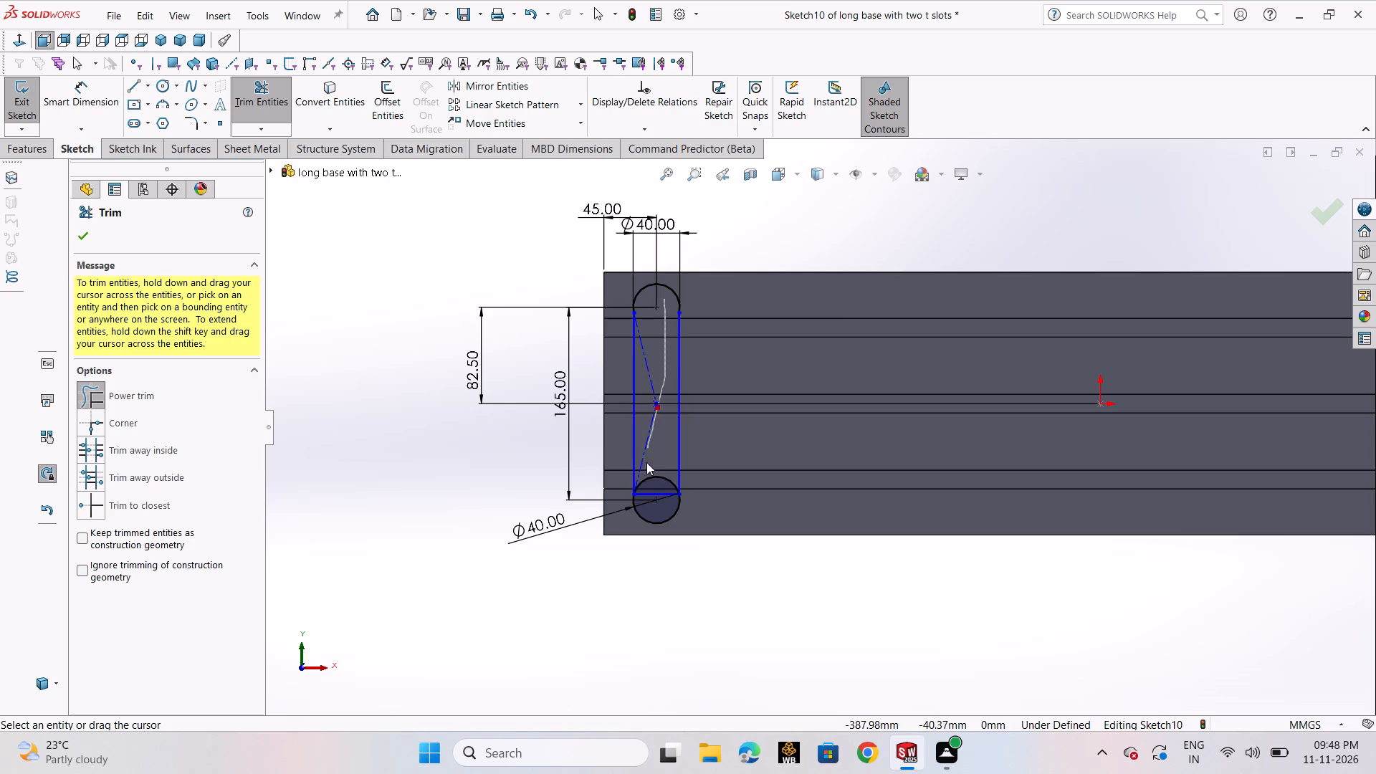
left_click_drag(646, 462, 652, 497)
left_click_drag(661, 352, 653, 388)
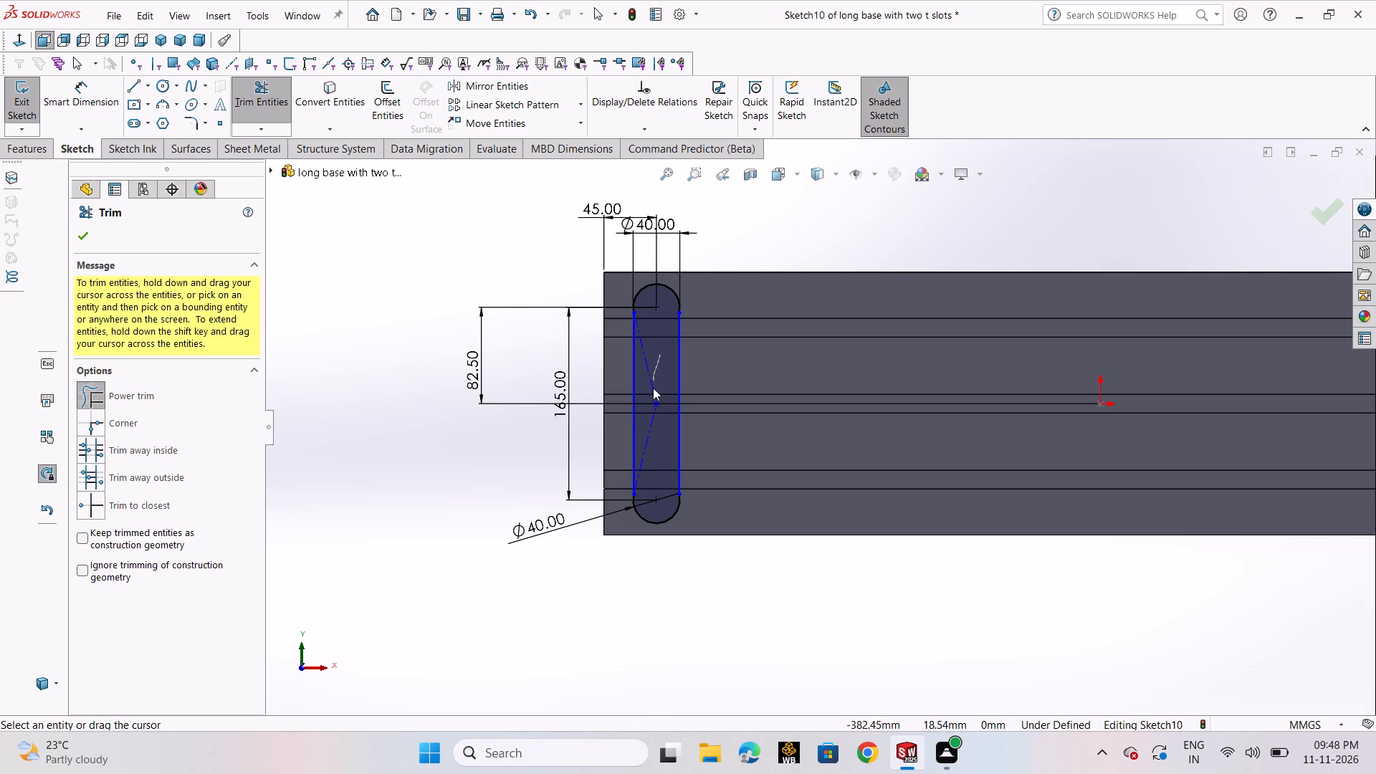
left_click_drag(653, 388, 654, 444)
left_click(88, 239)
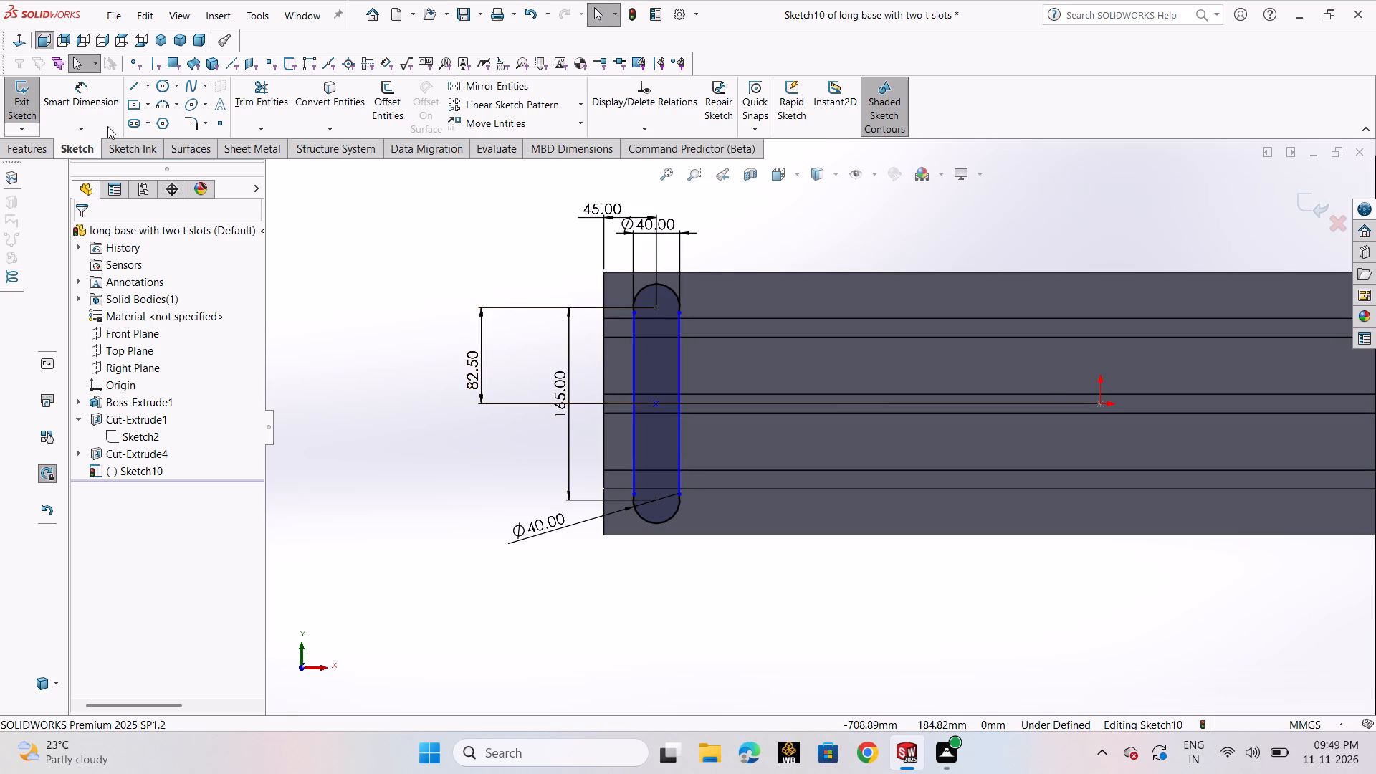
Draw a vertical centerline about 272 mm long upward from the origin.
scroll(1177, 386, "up", 6)
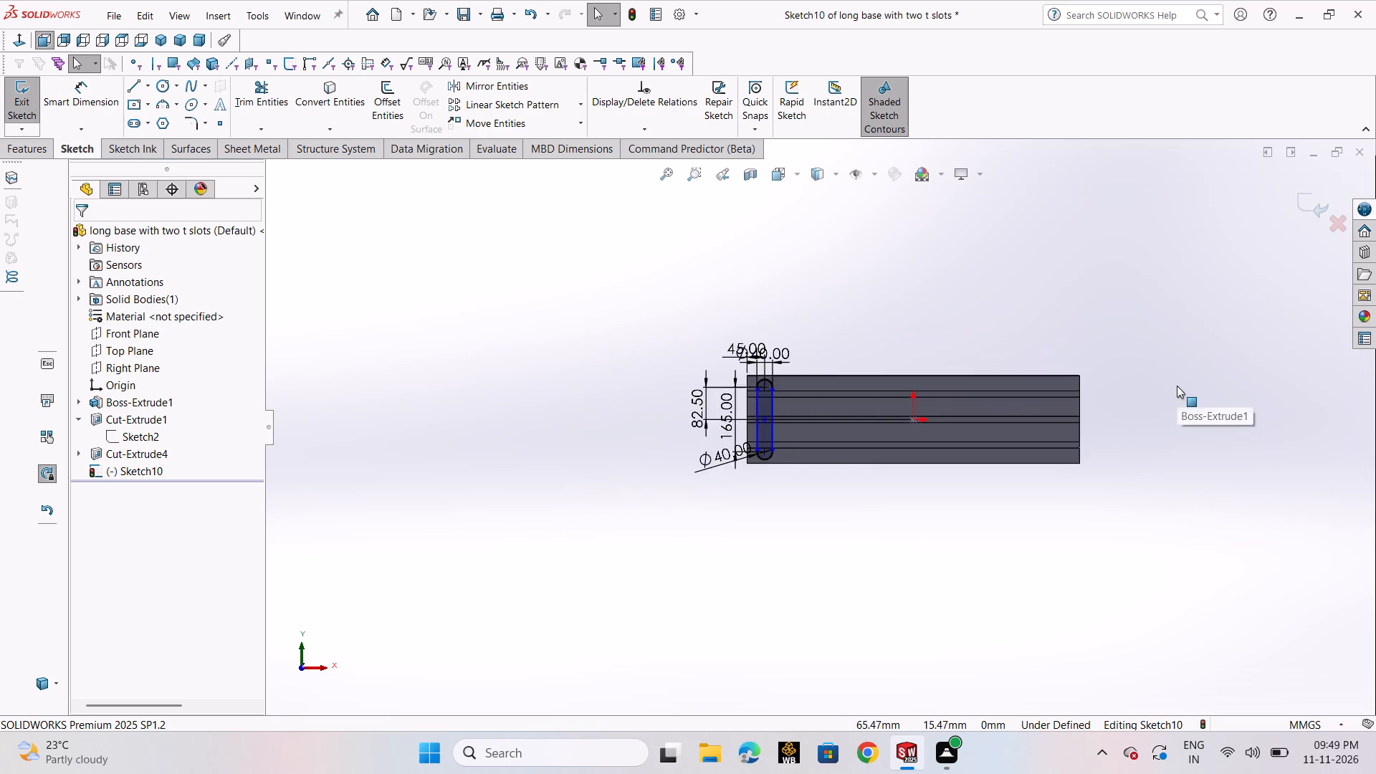
scroll(1177, 387, "down", 4)
left_click(145, 85)
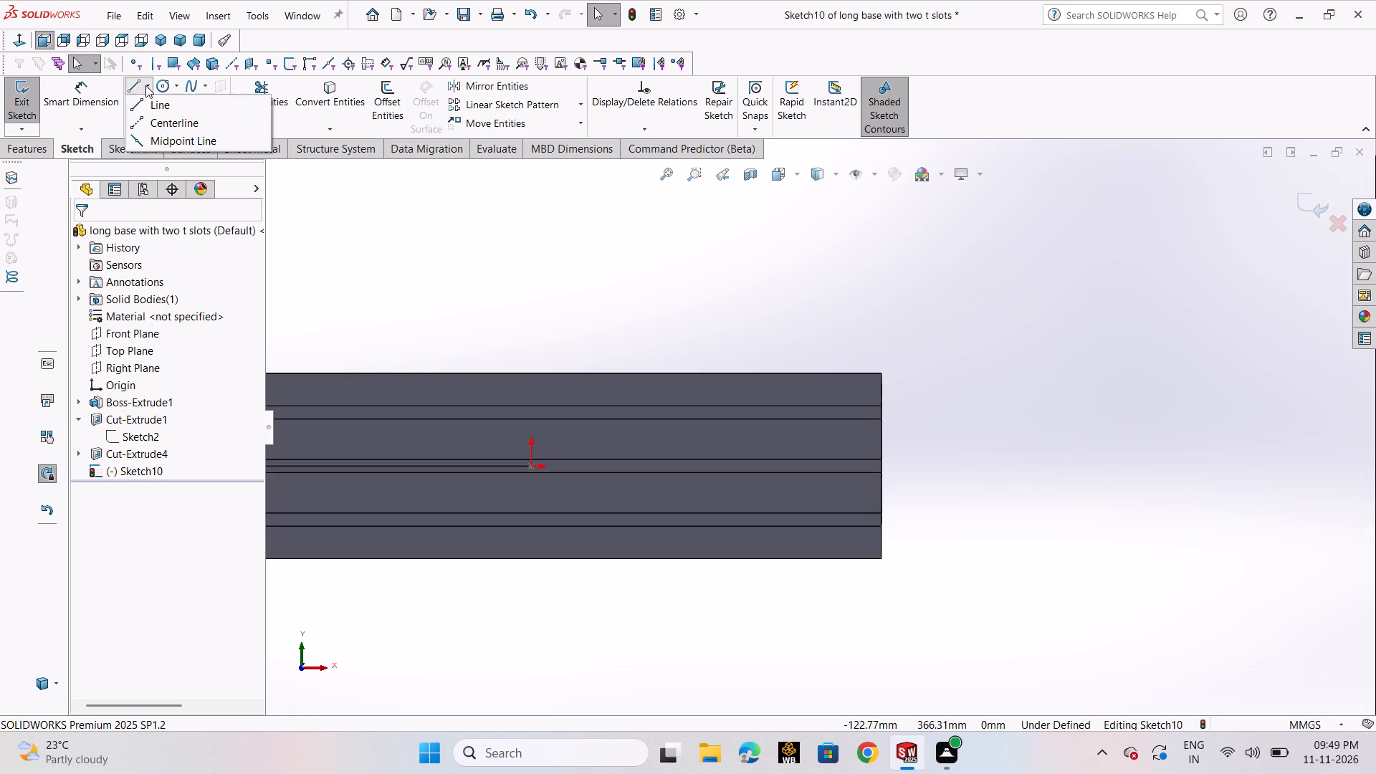
left_click(159, 125)
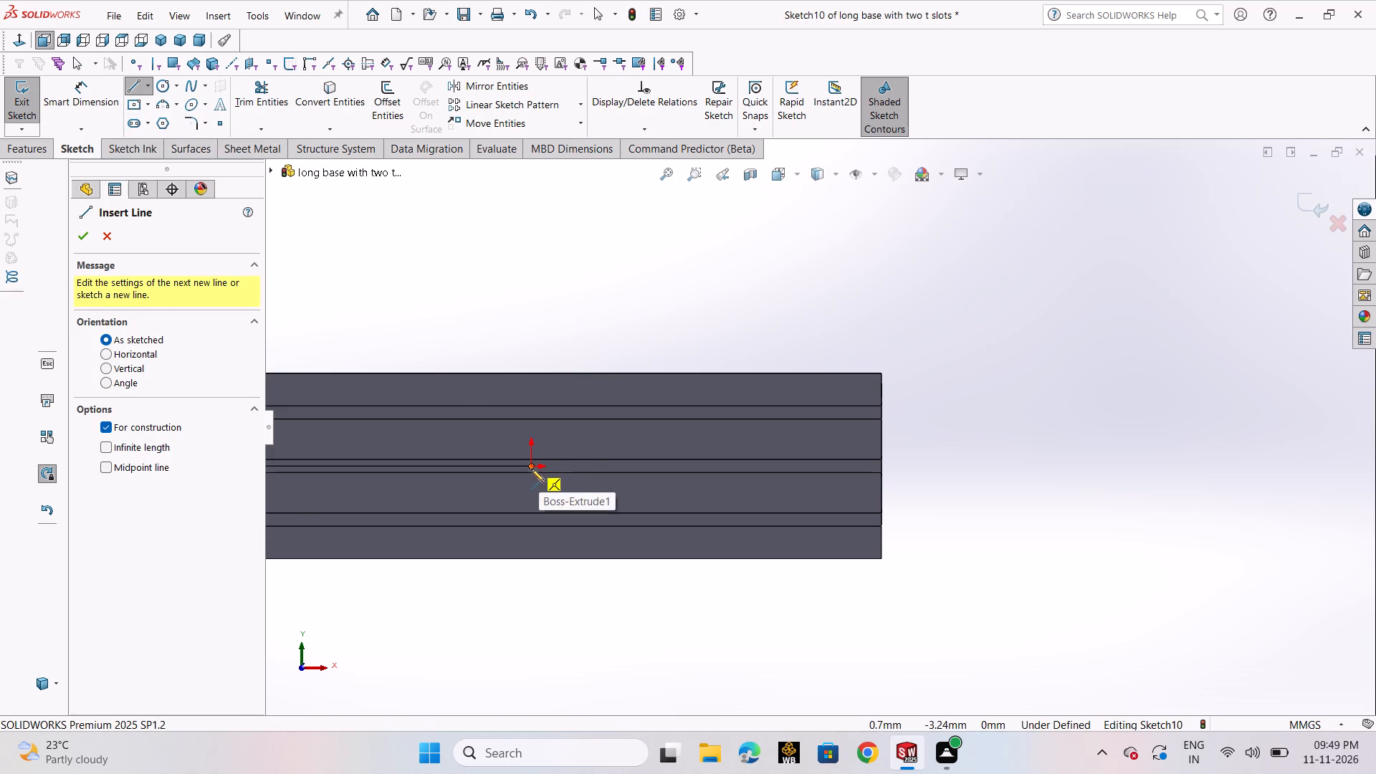
left_click(530, 468)
left_click(529, 242)
right_click(529, 242)
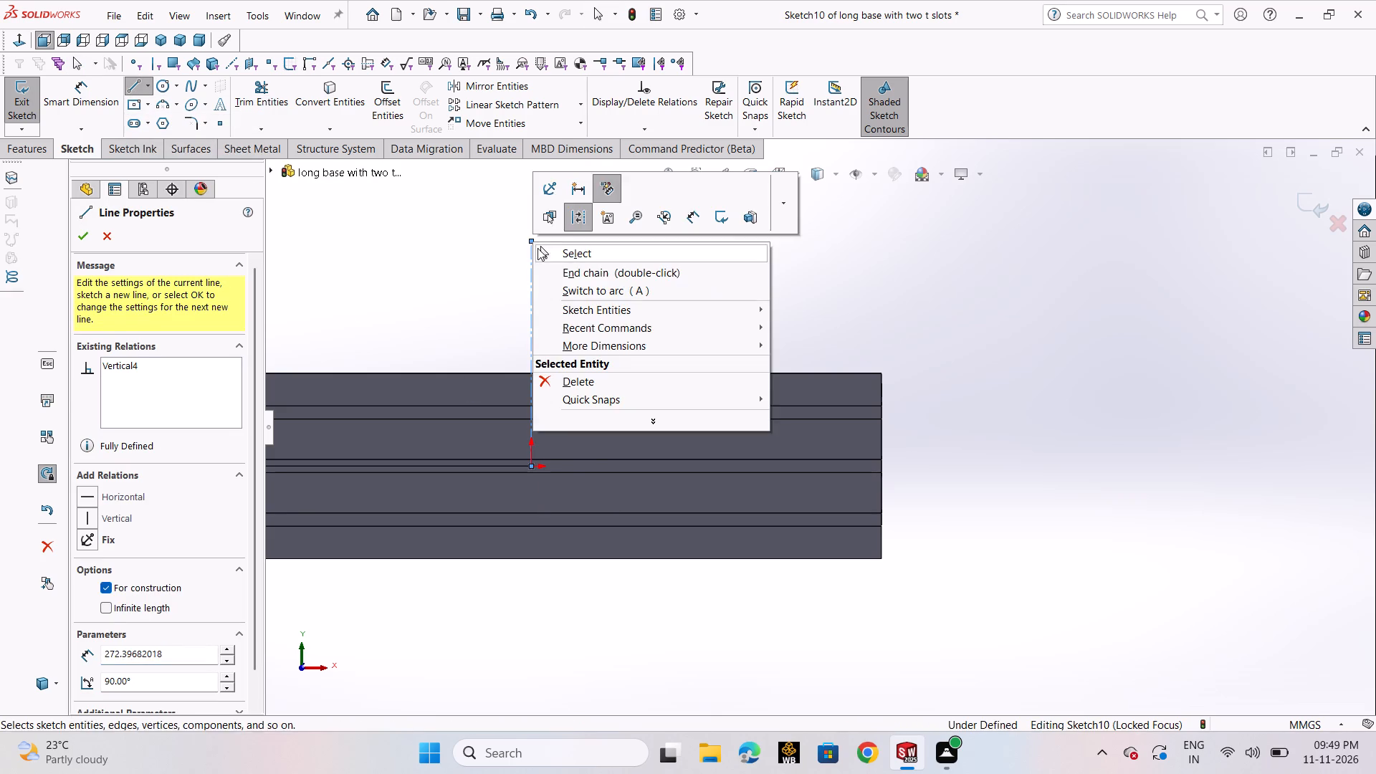
left_click(538, 249)
Mirror the vertical slot outline about the centerline to the opposite end of the block, keeping the original.
scroll(541, 252, "up", 3)
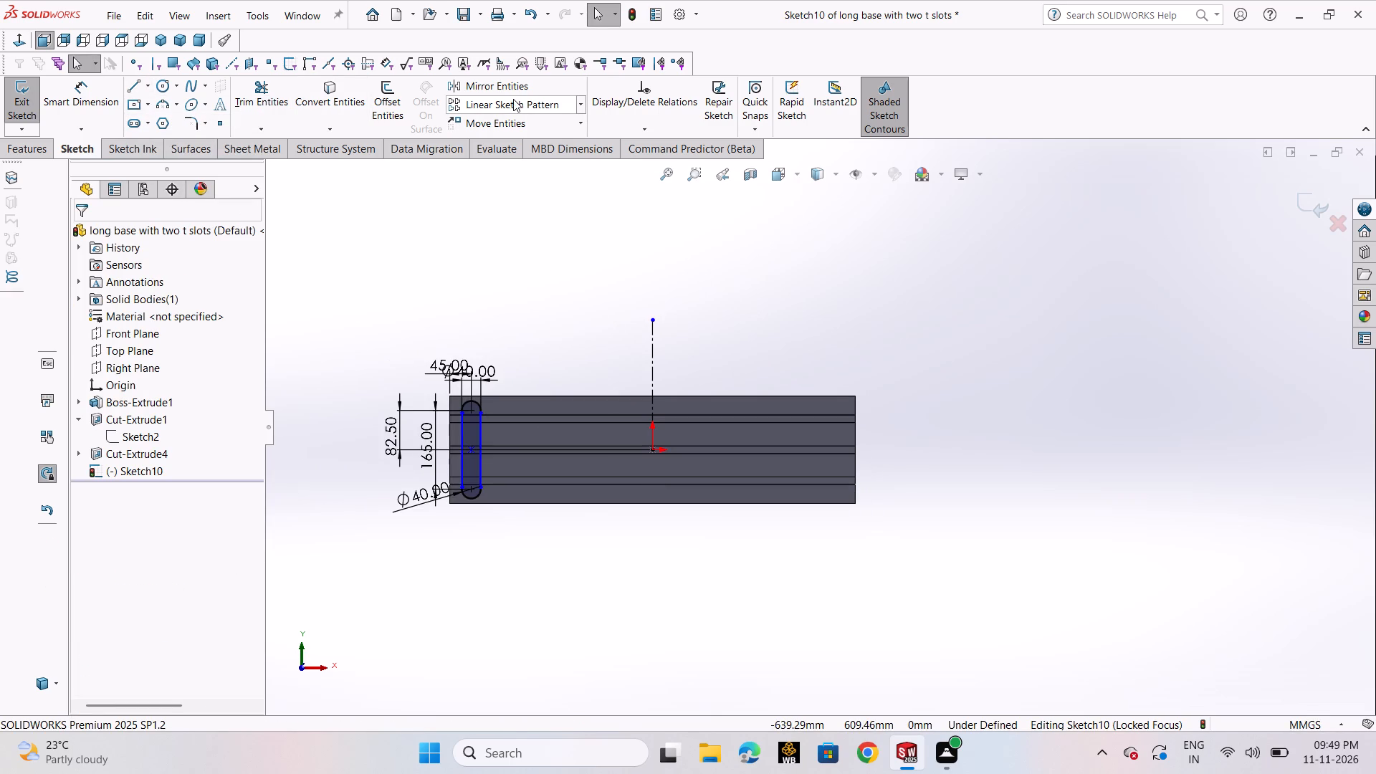
left_click(516, 88)
left_click_drag(445, 297, 525, 475)
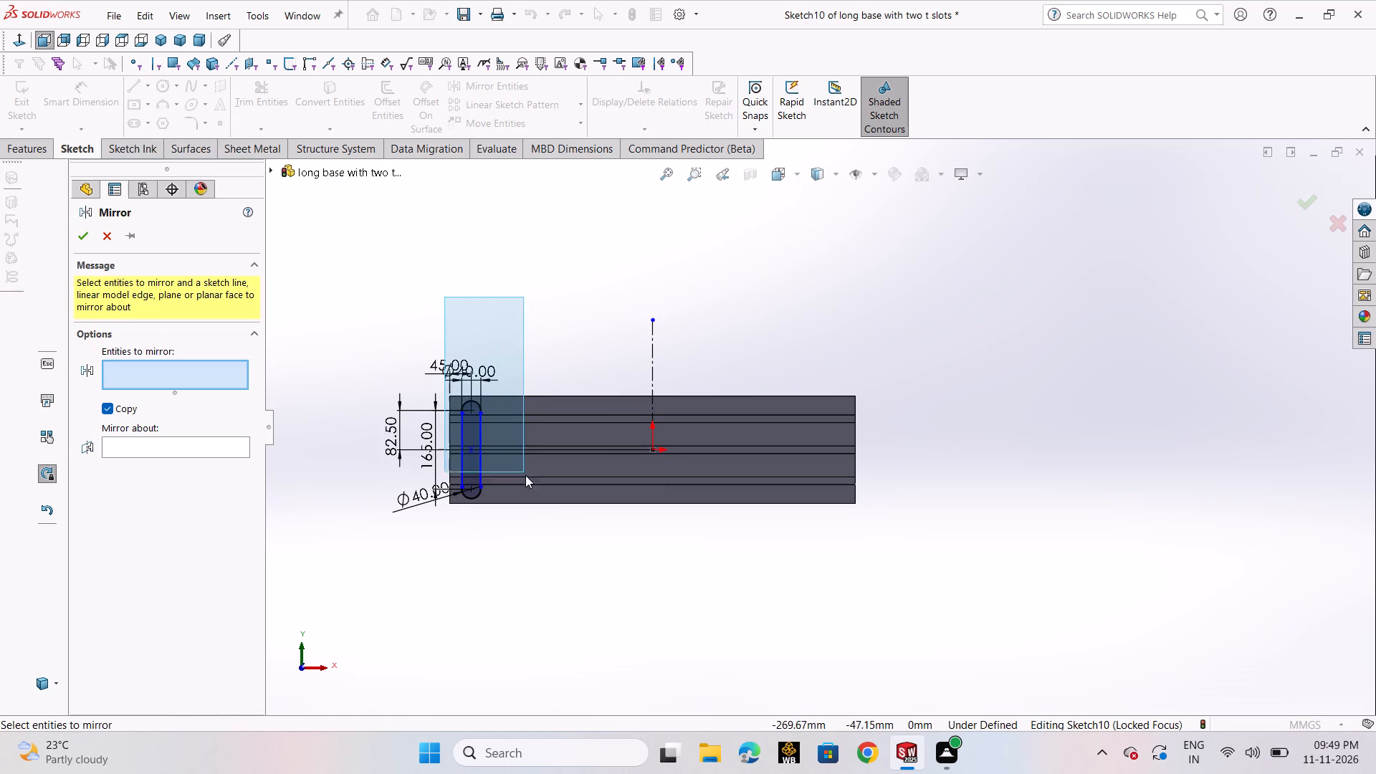
left_click_drag(525, 475, 532, 513)
left_click(196, 504)
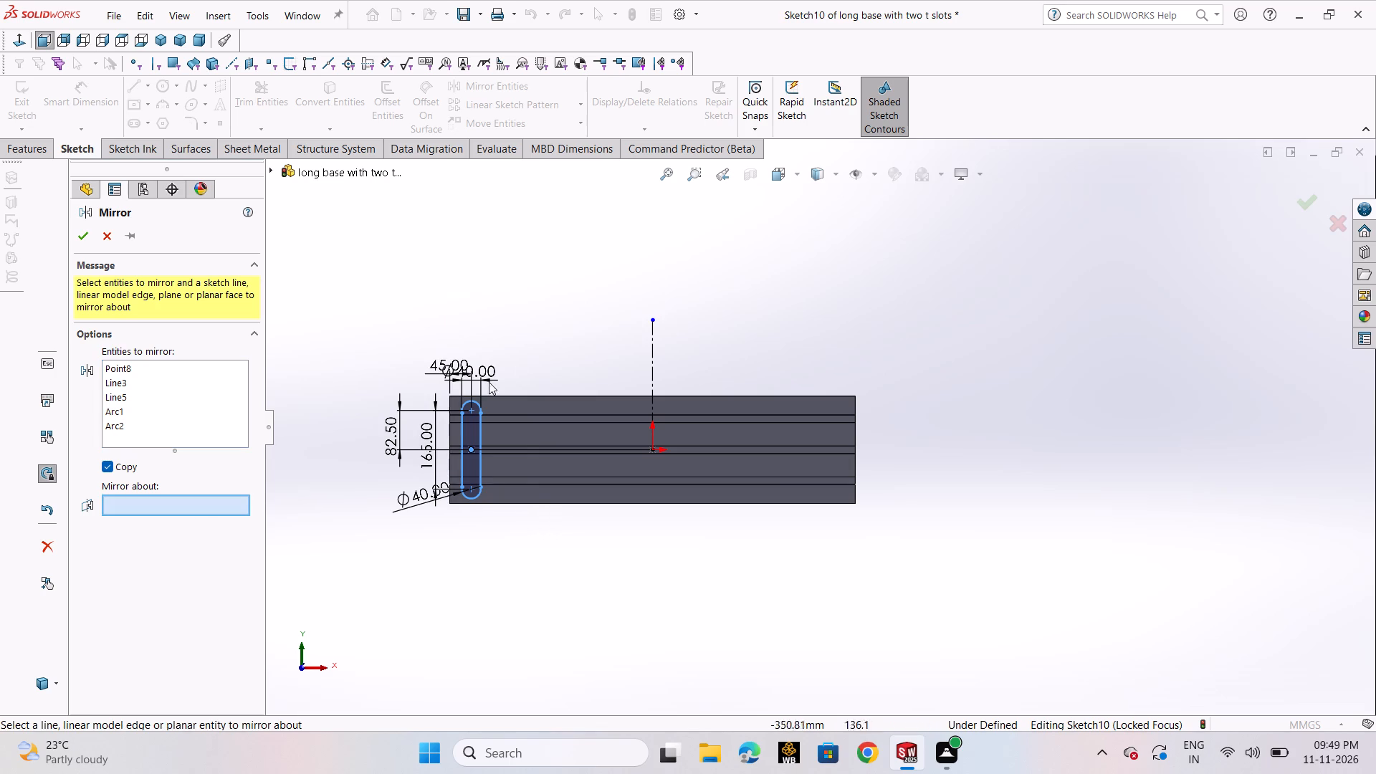
left_click(651, 381)
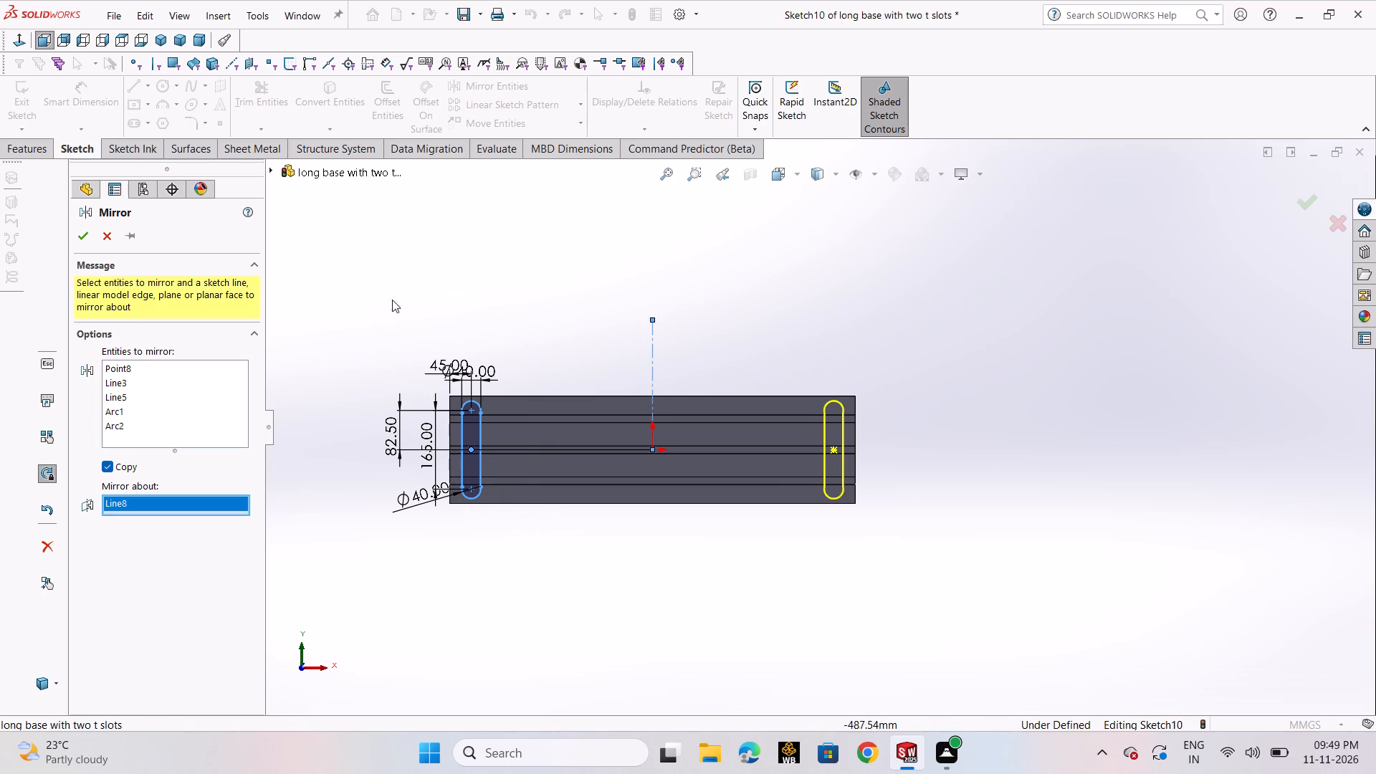
left_click(90, 236)
left_click(695, 276)
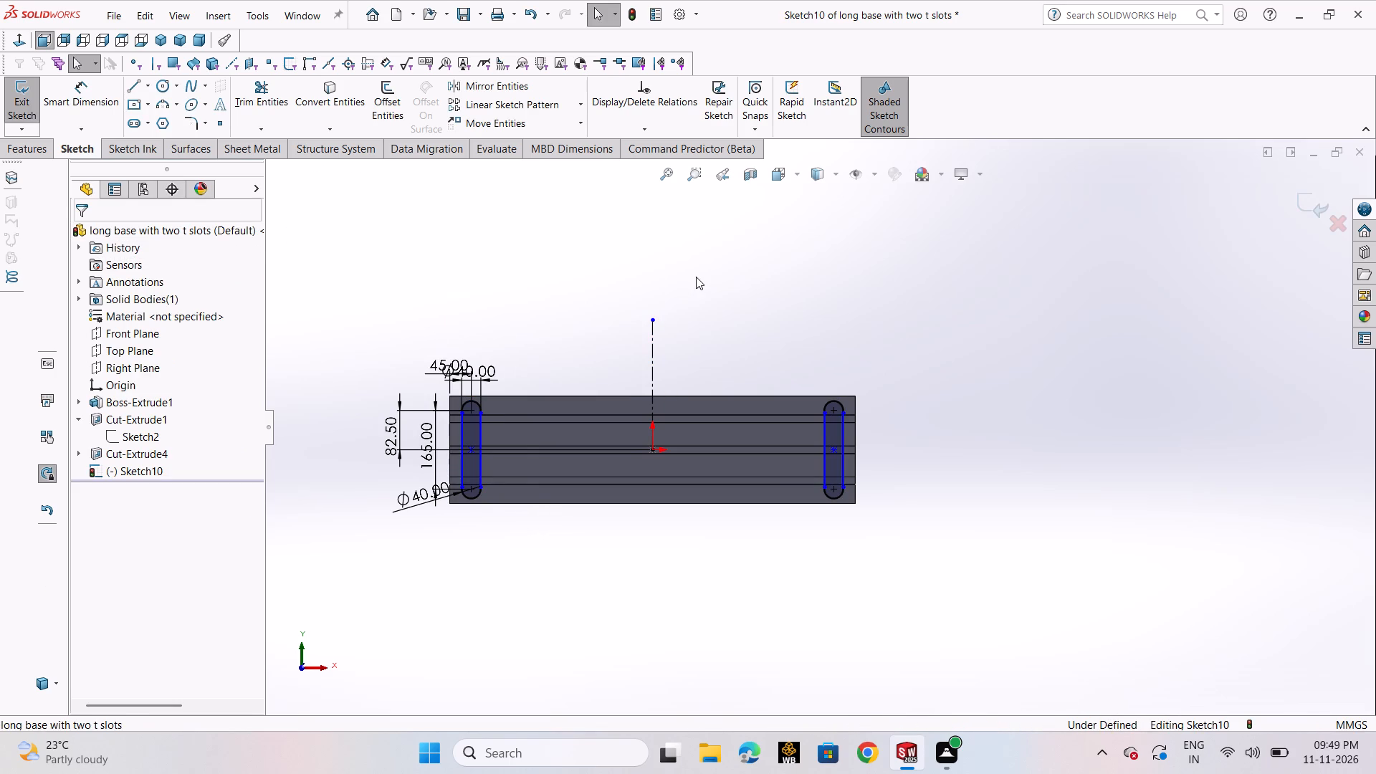
Exit the sketch and extrude-cut both slot outlines Up To Surface, ending at the floor face of the middle T-slot.
left_click(24, 116)
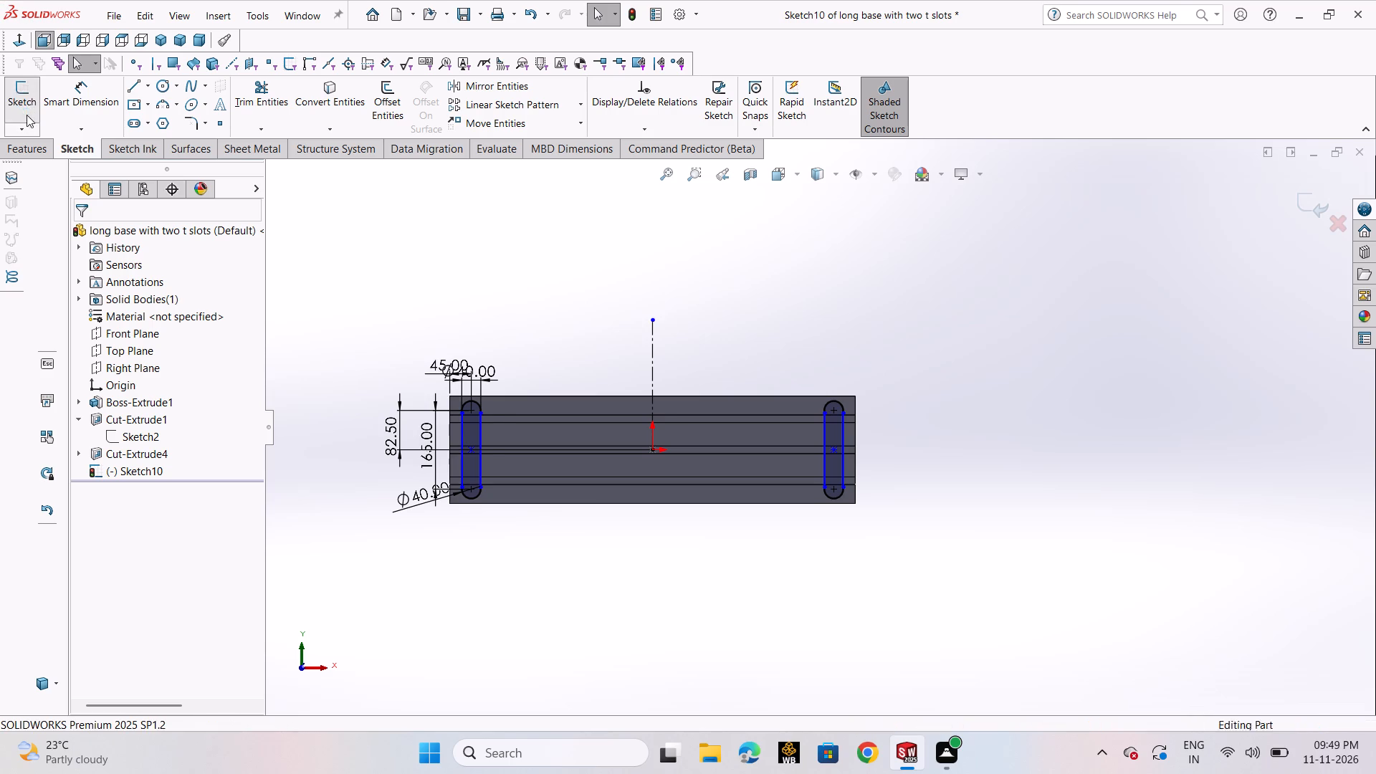
scroll(679, 264, "up", 4)
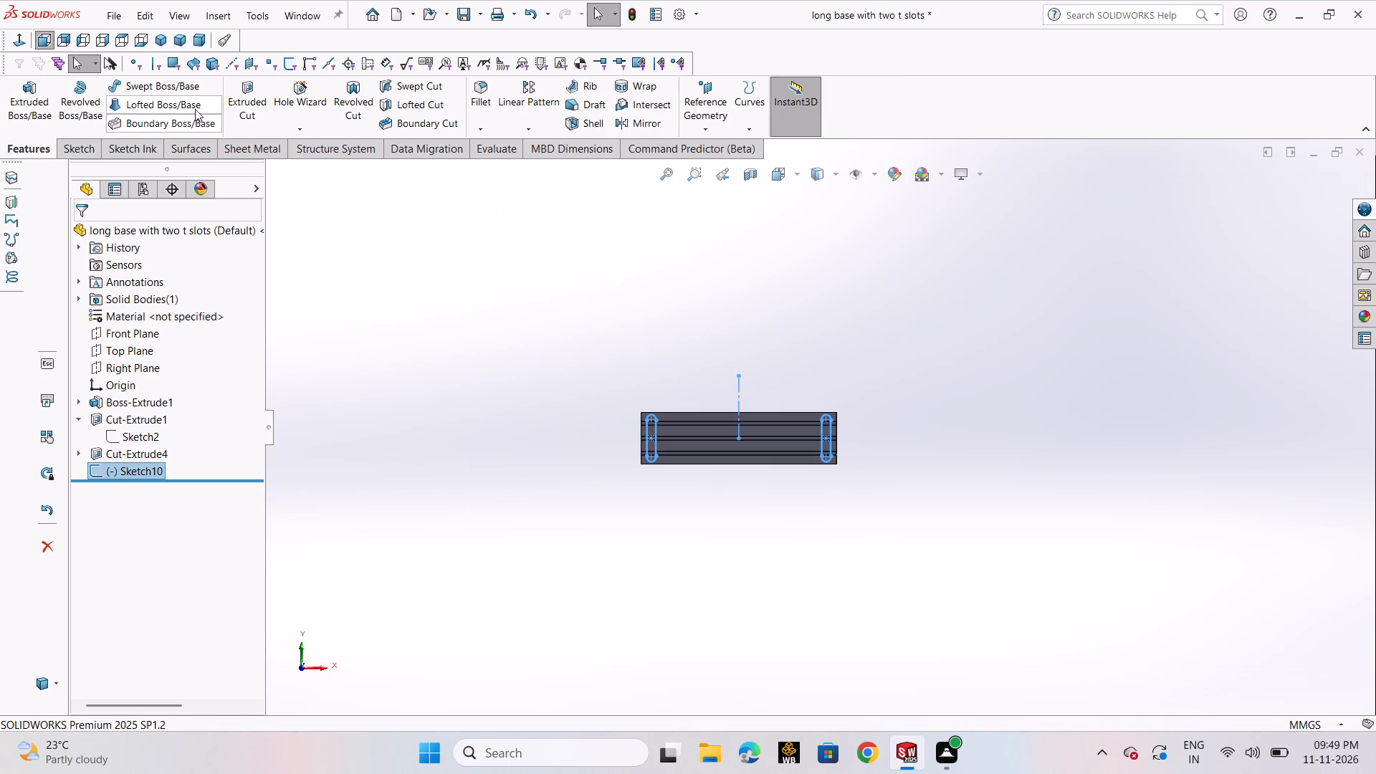
left_click(235, 99)
scroll(902, 446, "down", 3)
middle_click_drag(904, 446, 887, 431)
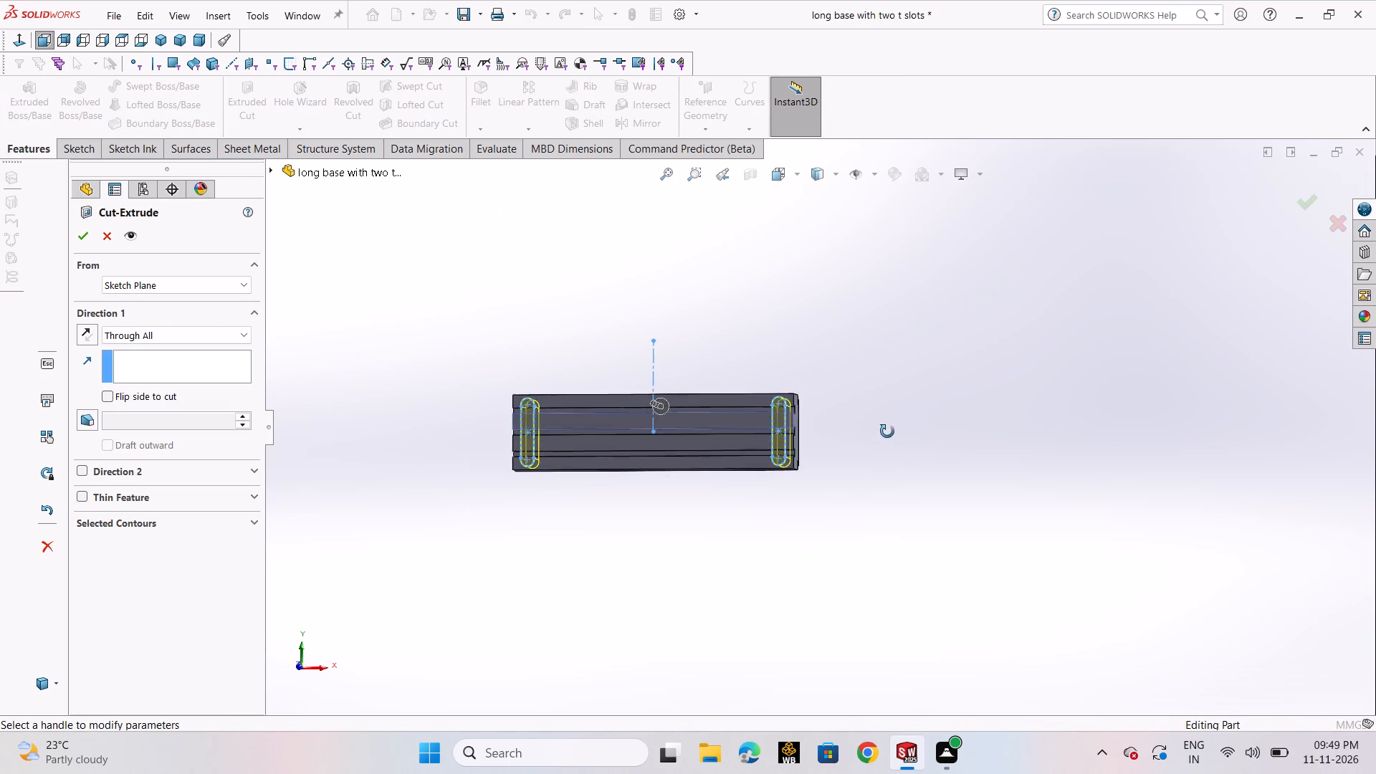
middle_click_drag(887, 431, 859, 402)
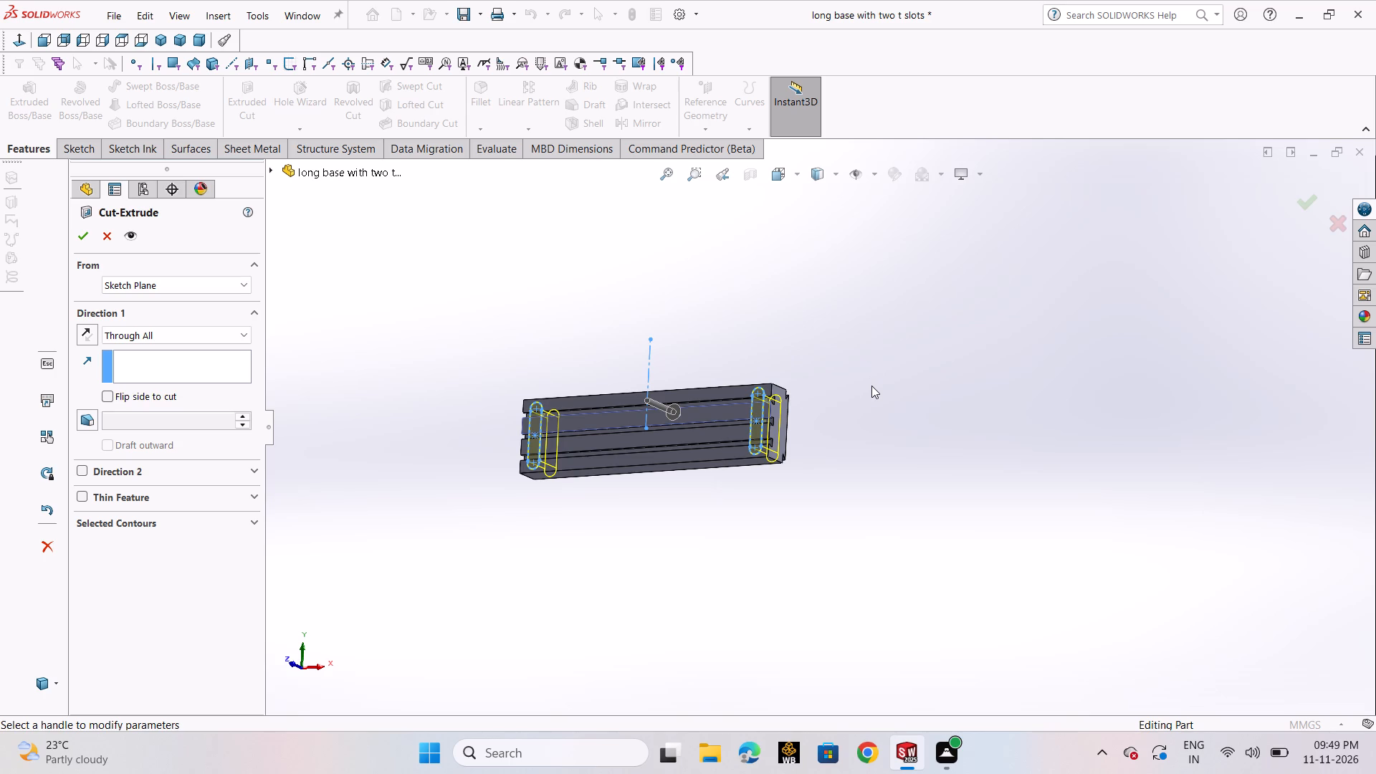
scroll(847, 440, "down", 2)
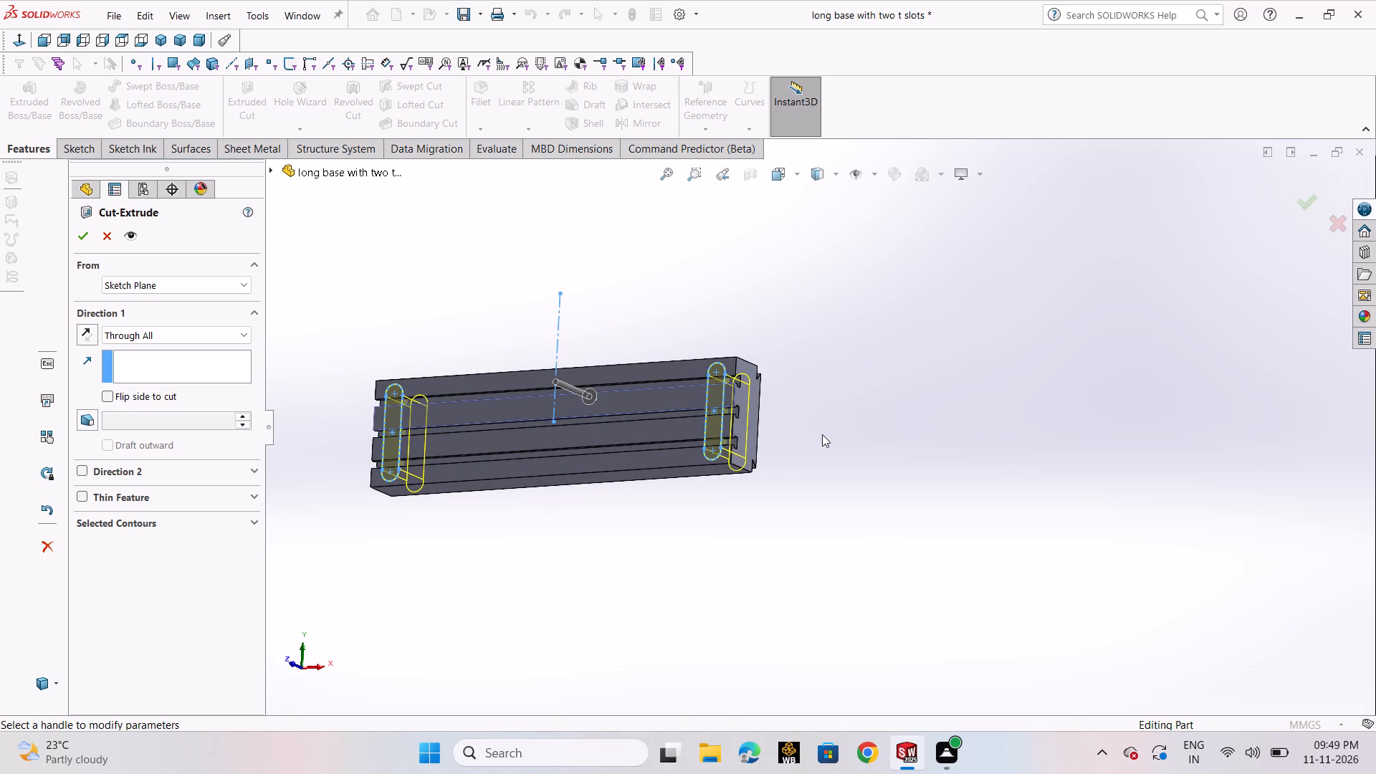
middle_click_drag(815, 435, 752, 419)
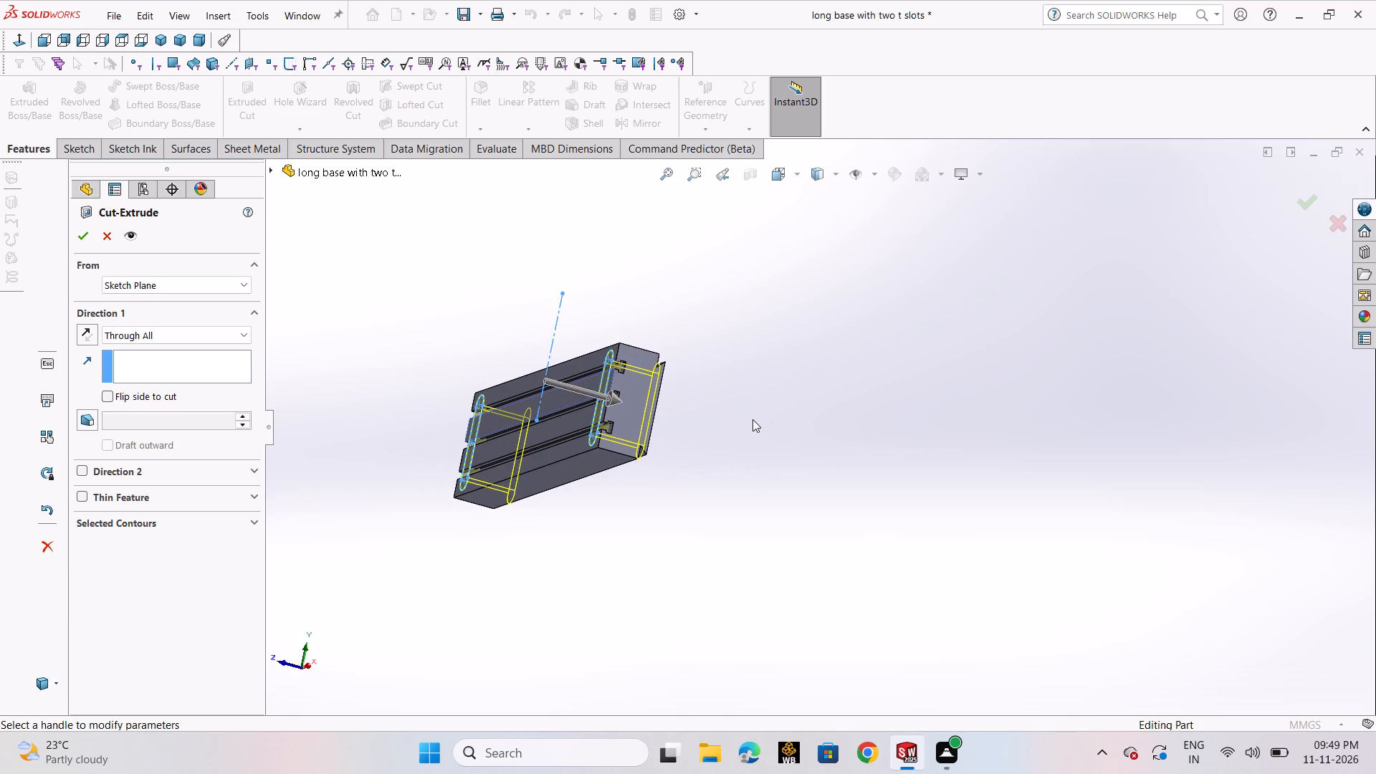
scroll(603, 416, "down", 4)
left_click(235, 335)
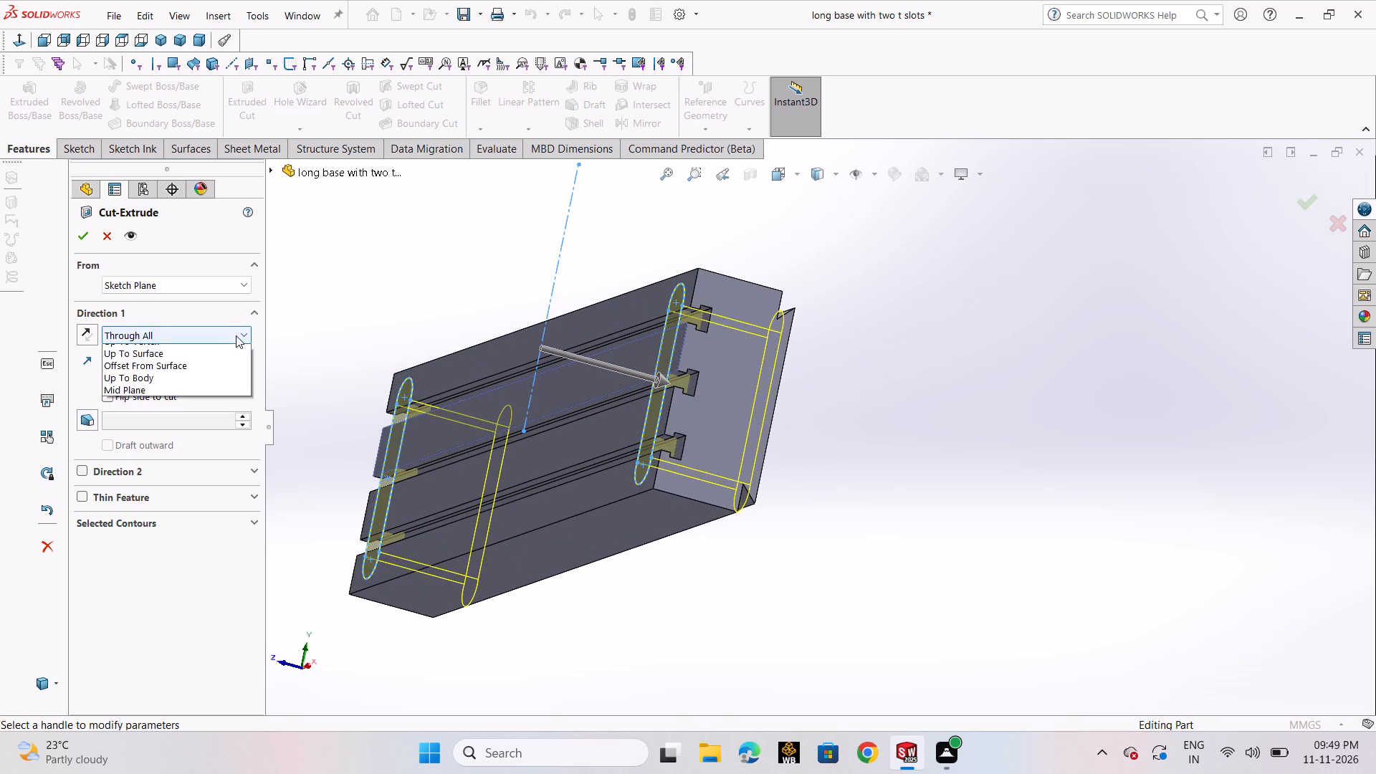
left_click(202, 408)
scroll(603, 408, "down", 2)
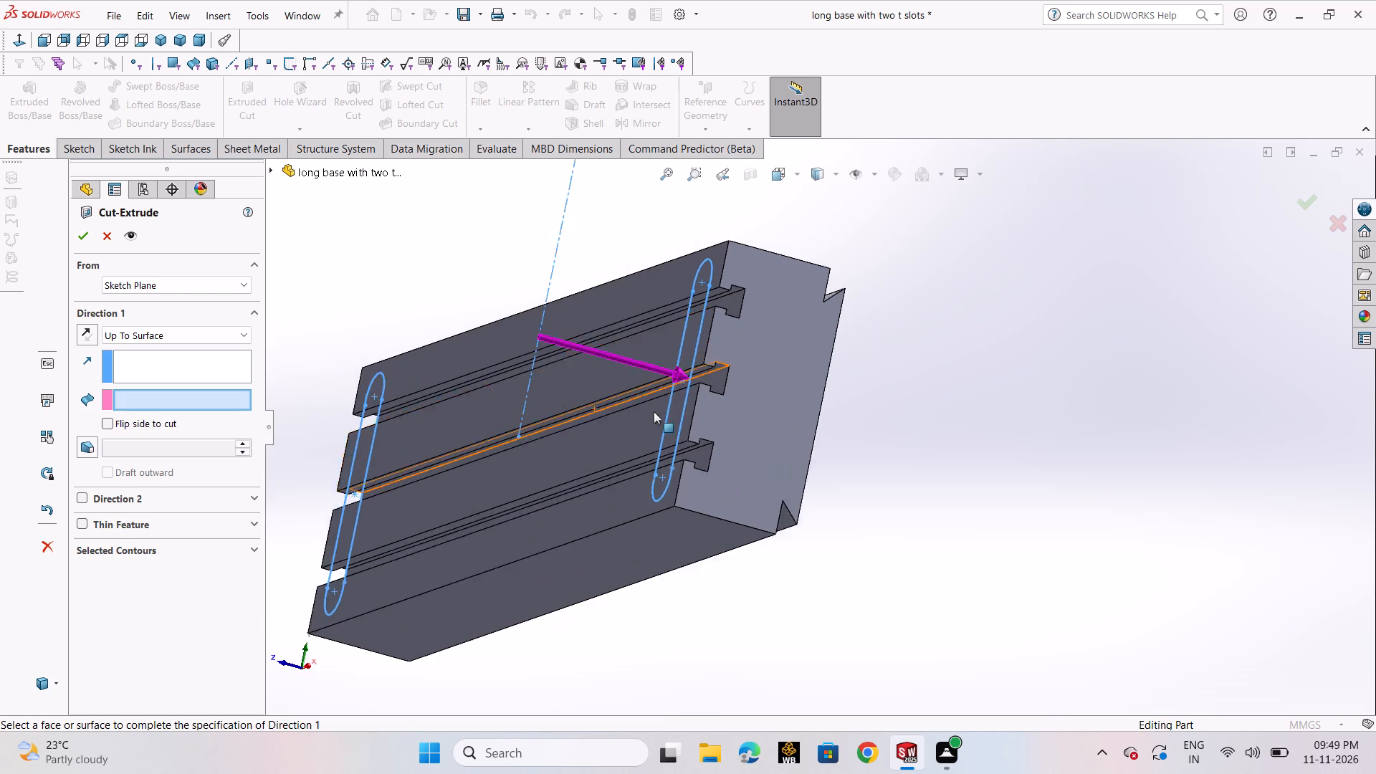
scroll(654, 411, "down", 2)
left_click(803, 363)
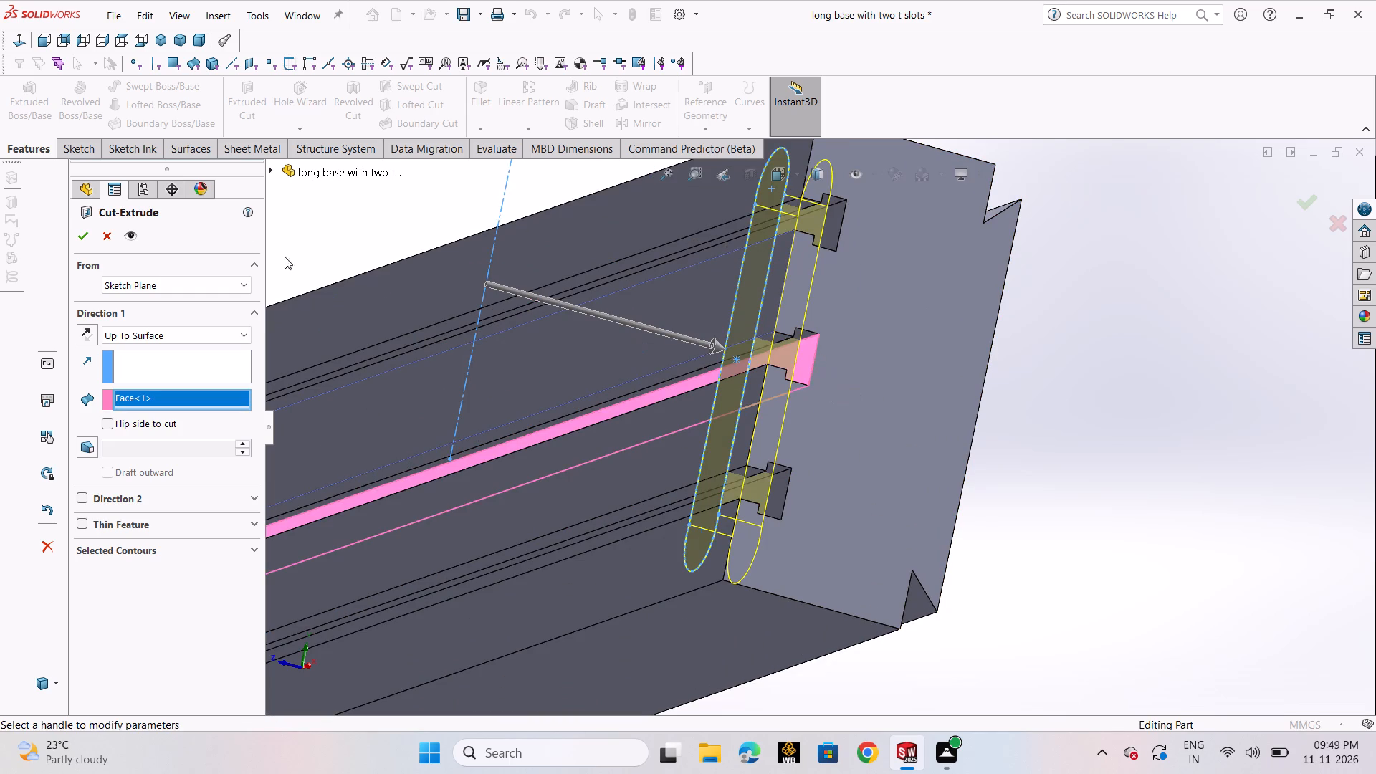
left_click(85, 234)
scroll(1163, 368, "up", 2)
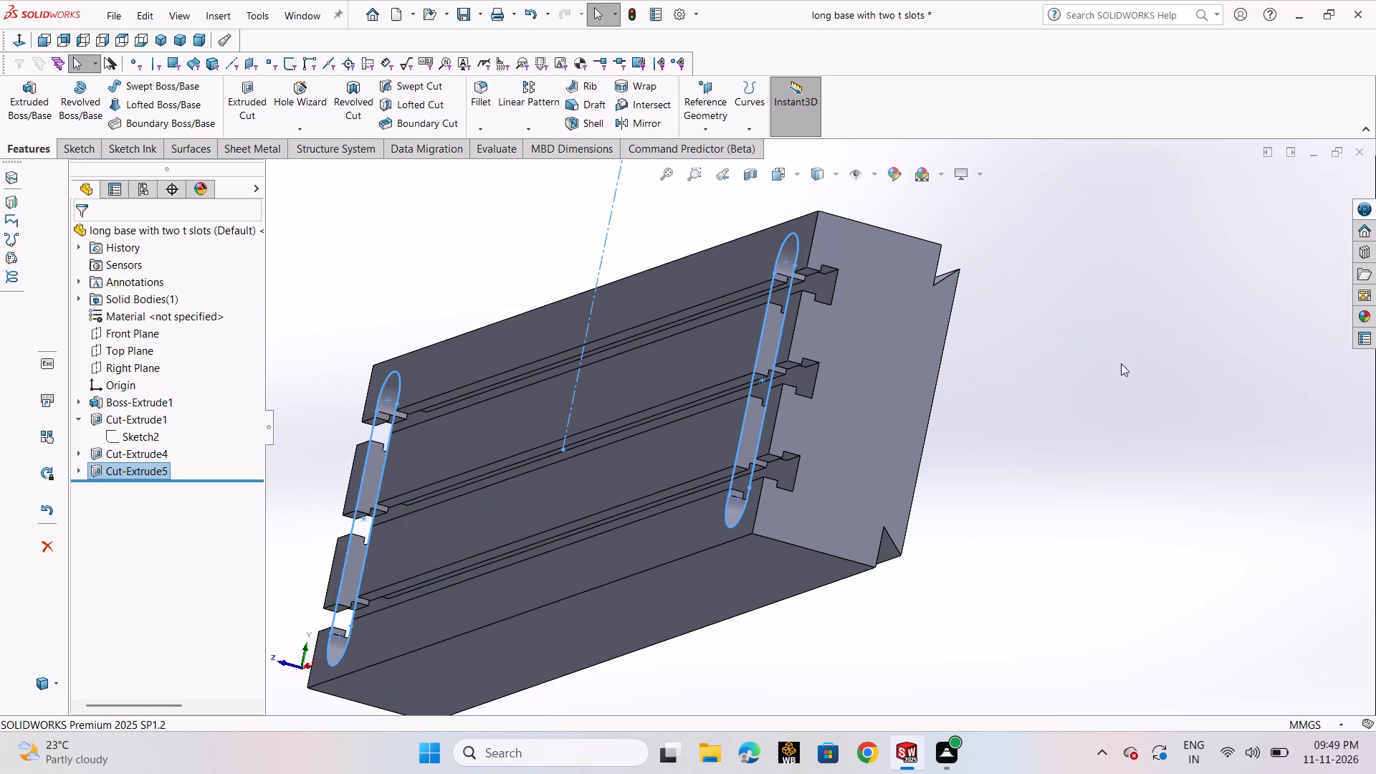
left_click(1093, 358)
Set the isometric view and save the part.
scroll(1089, 359, "up", 4)
middle_click_drag(1060, 374, 1145, 389)
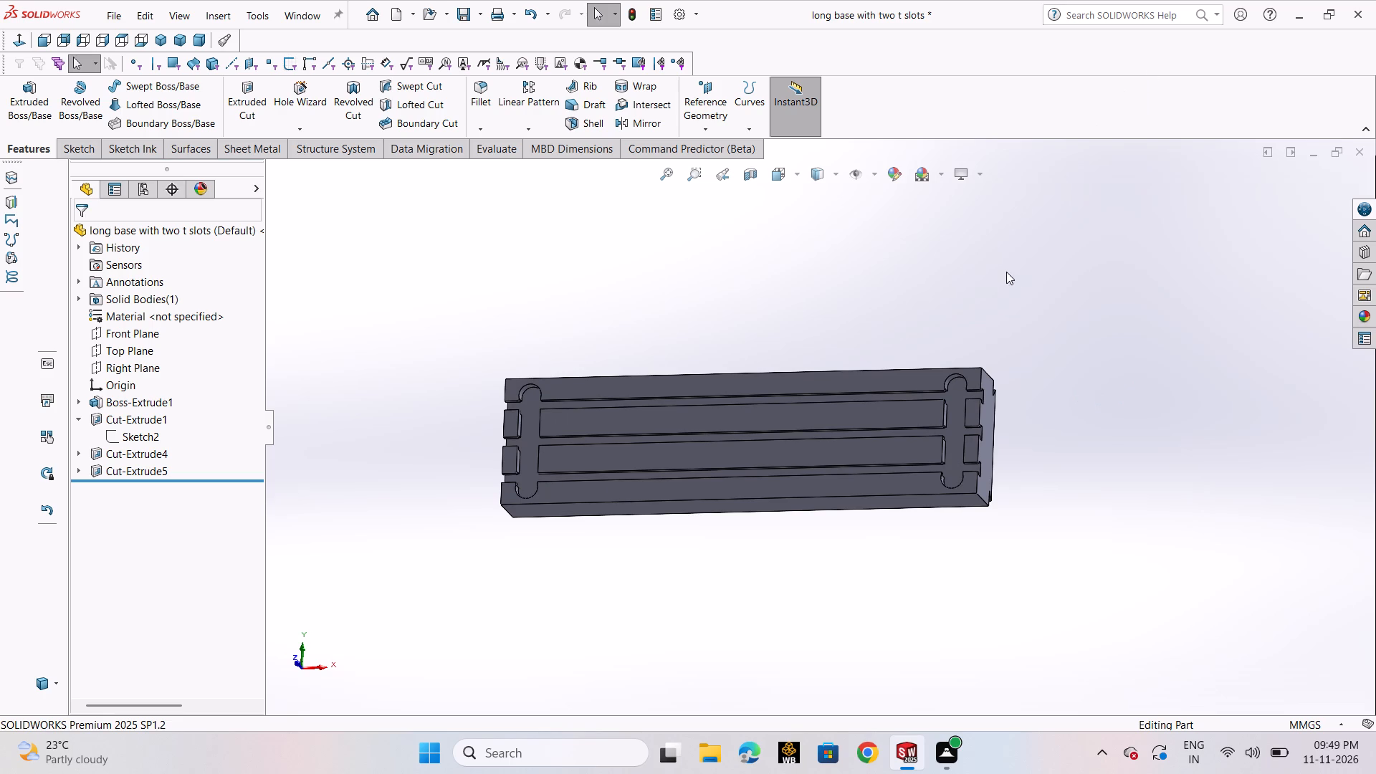
key("ctrl+7")
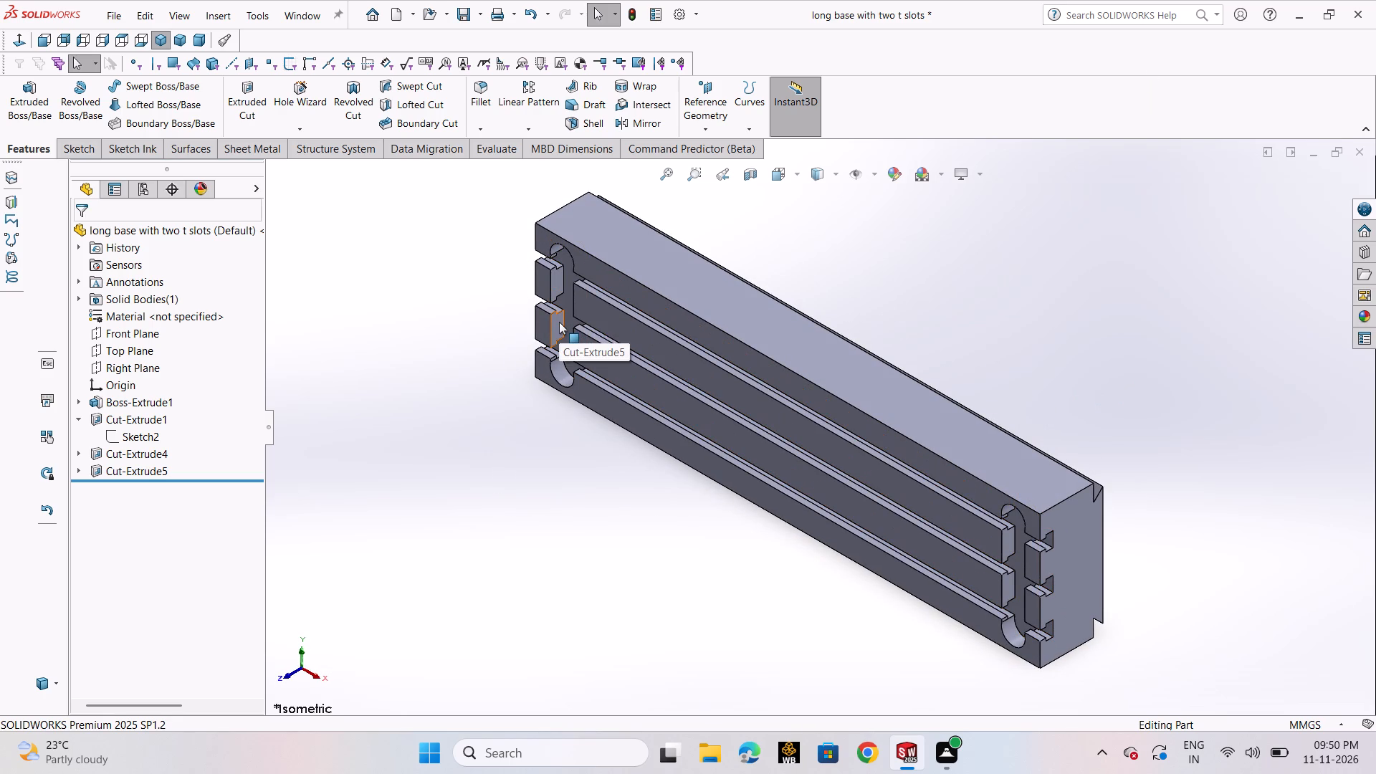
key("ctrl+s")
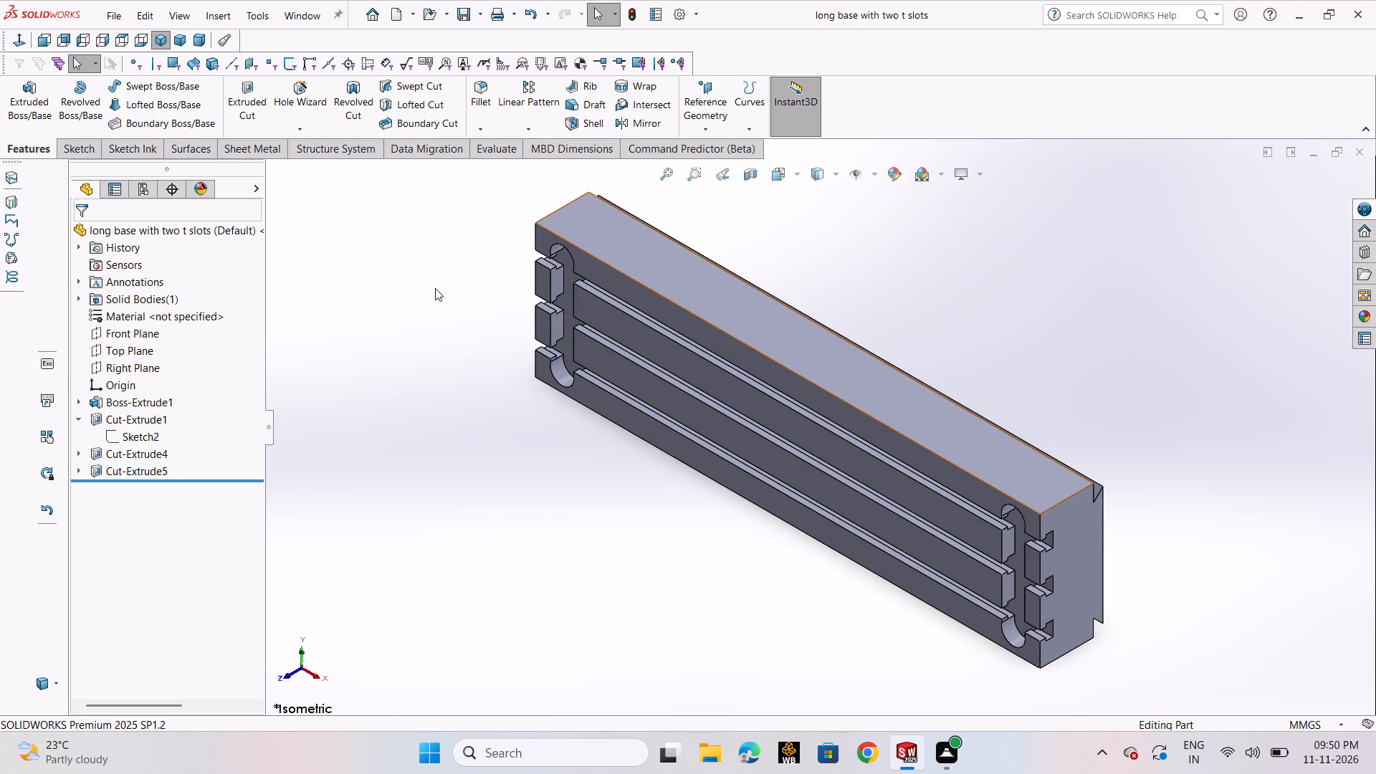
key("ctrl+s")
Save the part as an Adobe PDF named "long base with two t slots" in the inetenship folder.
left_click(120, 18)
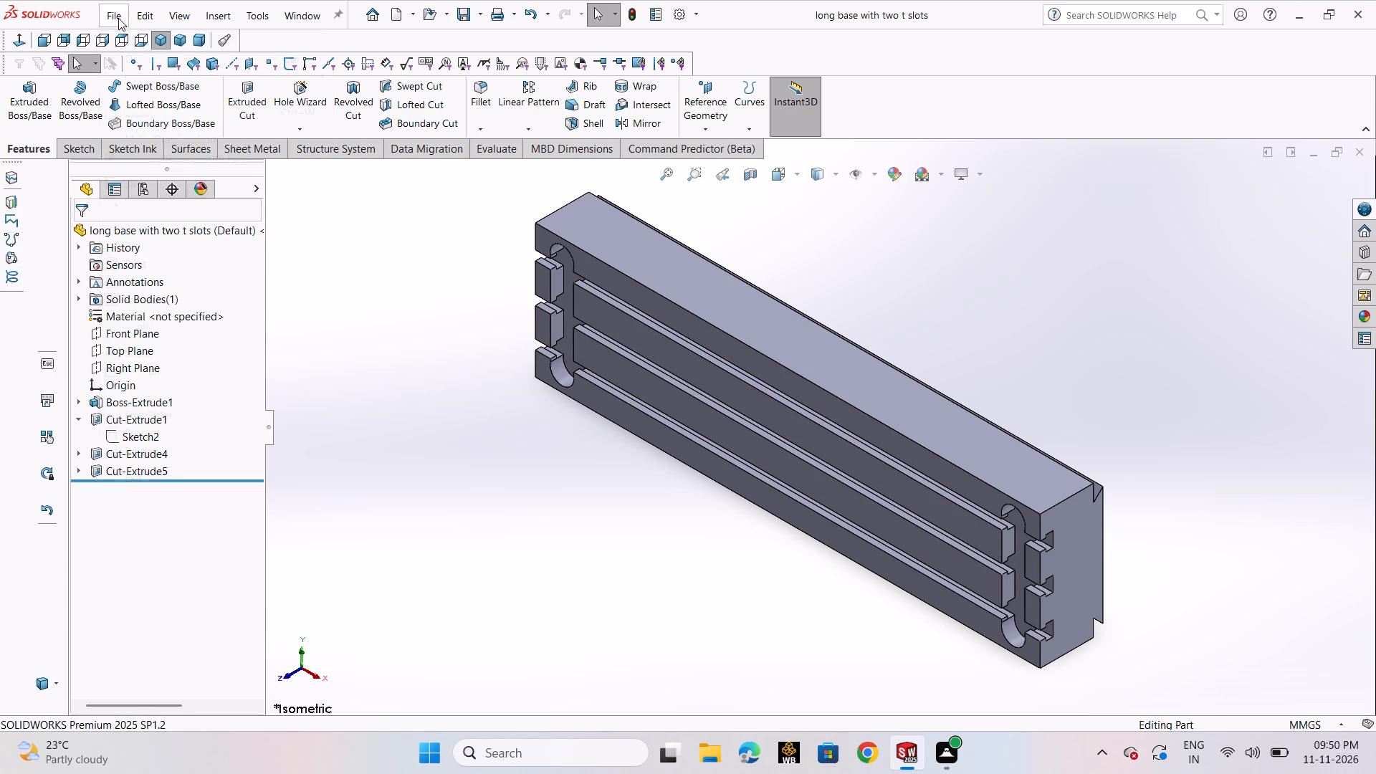
left_click(181, 206)
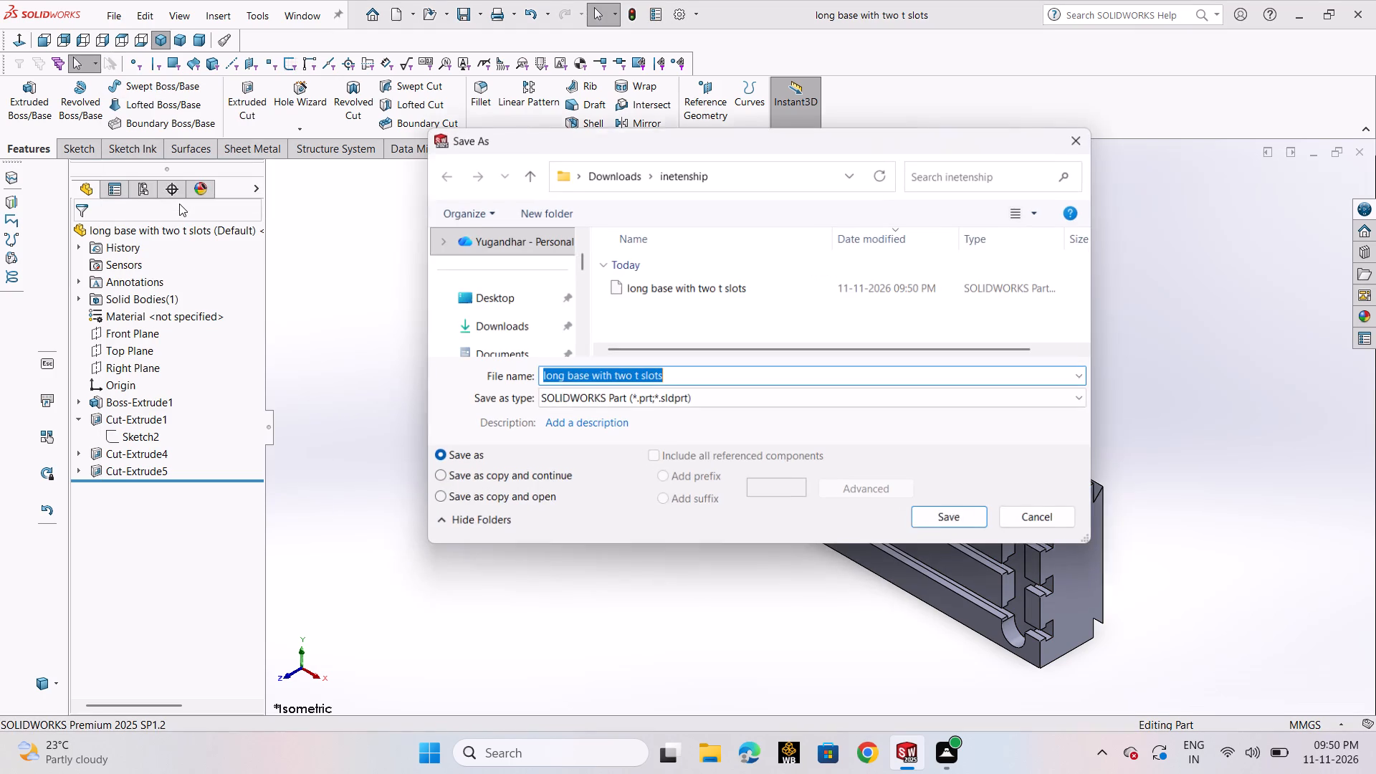
left_click(747, 406)
scroll(629, 259, "up", 5)
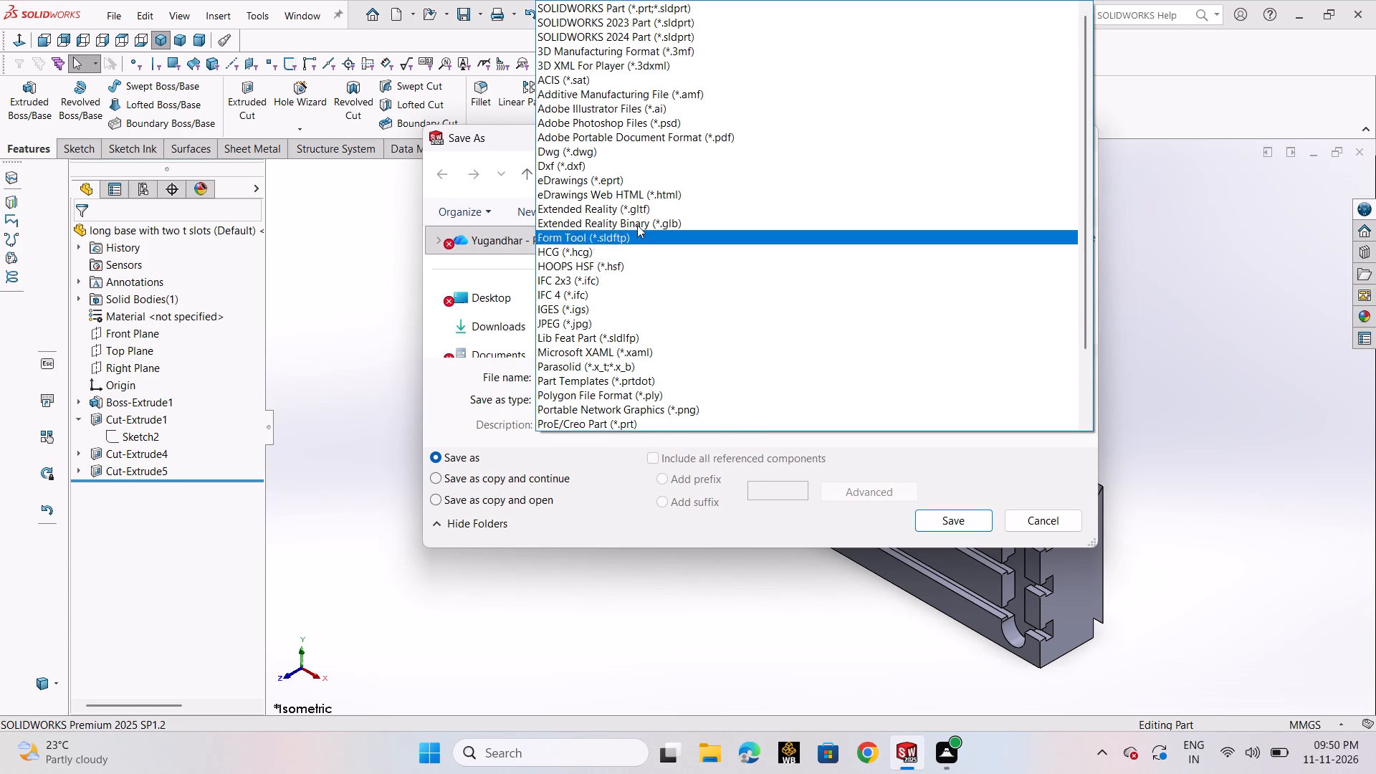
left_click(689, 135)
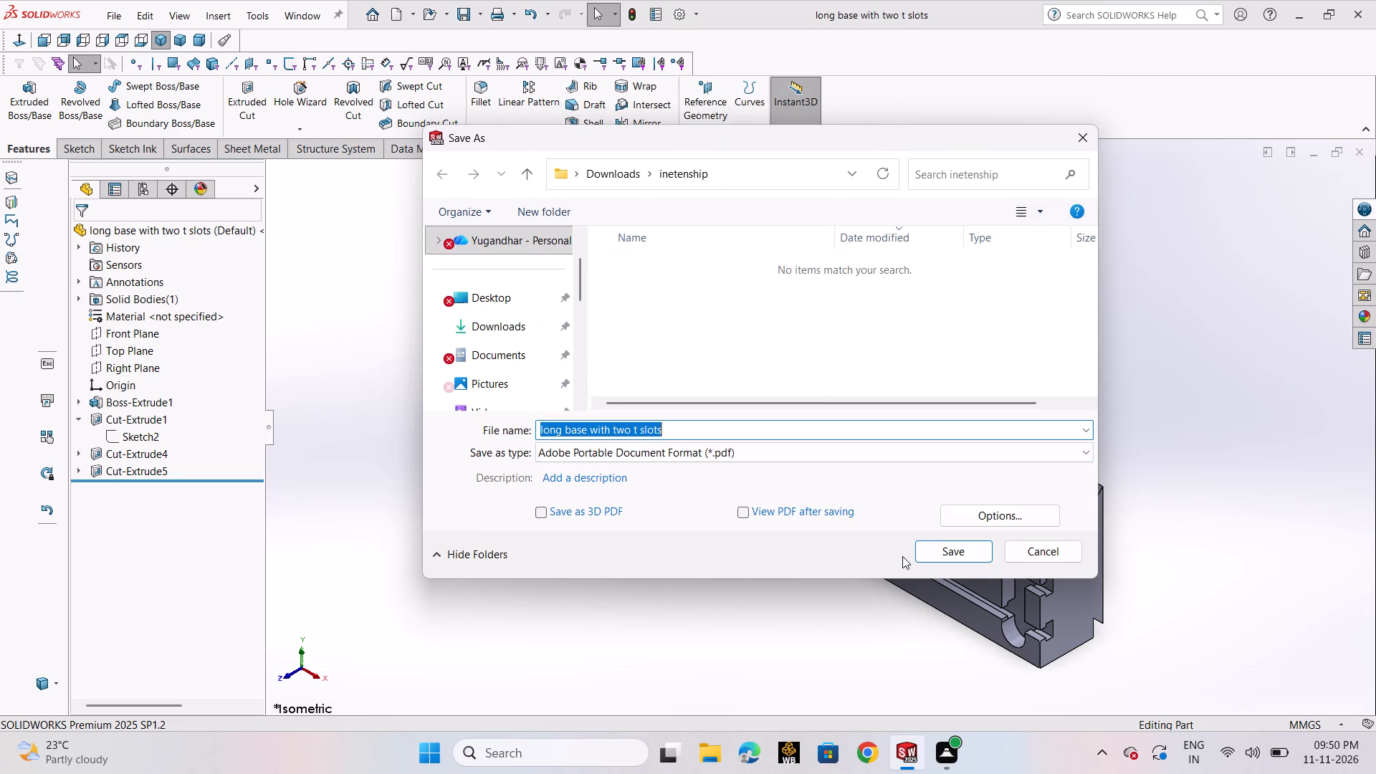
left_click(930, 549)
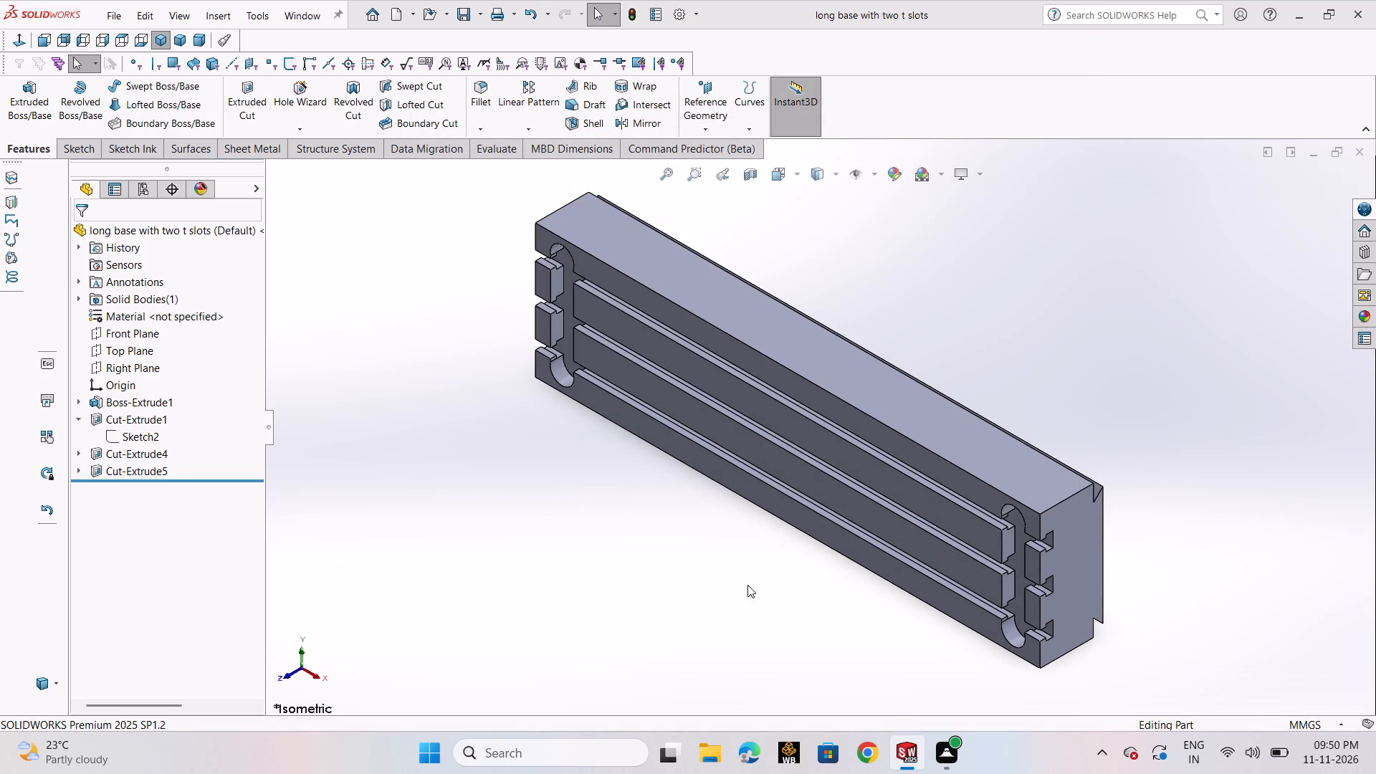